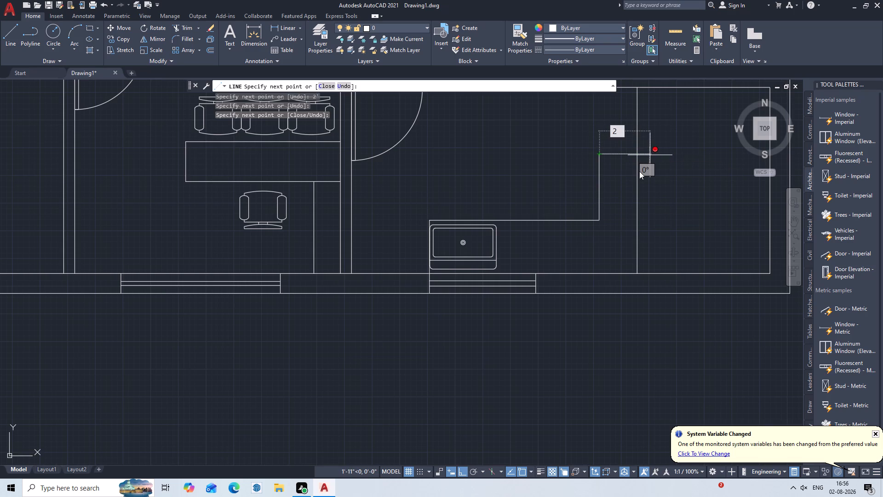
Finish the stepped counter outline with a 2' horizontal segment and a vertical segment down to the bottom wall's inner line.
key(Return)
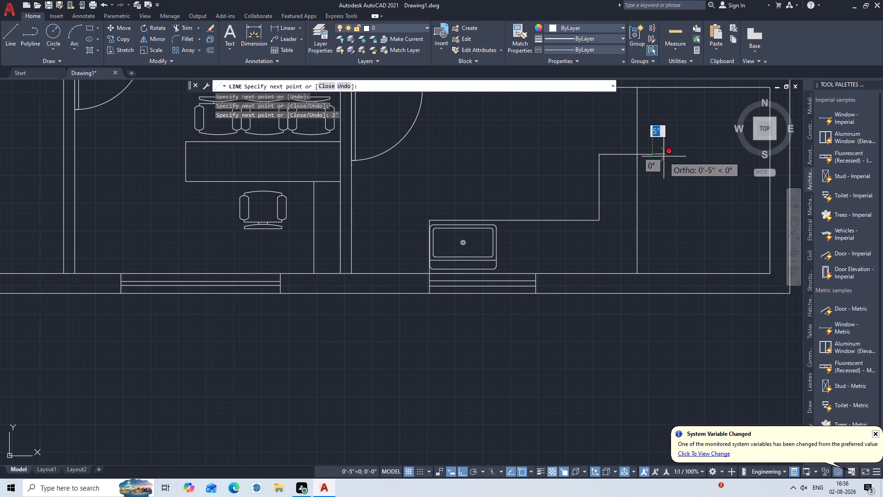
click(654, 275)
key(Escape)
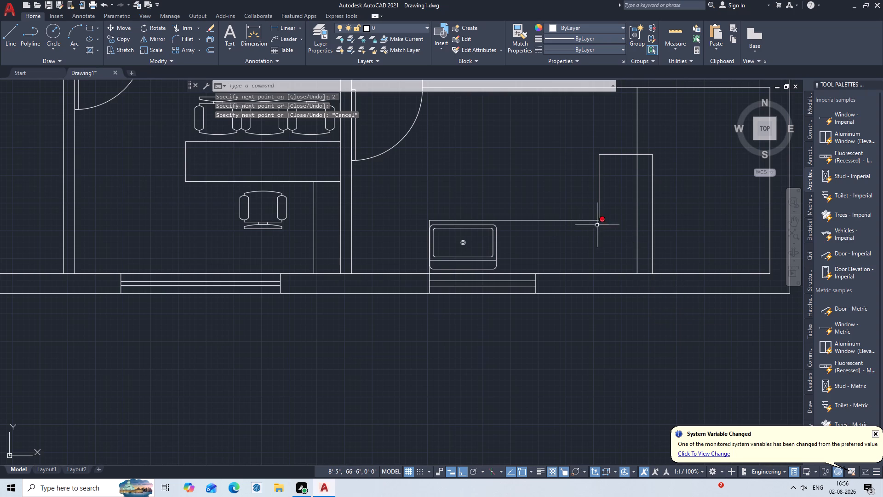
Move the full-height vertical partition line about 4" horizontally toward the counter's outer edge, along the bottom wall.
scroll(608, 195, down, 2)
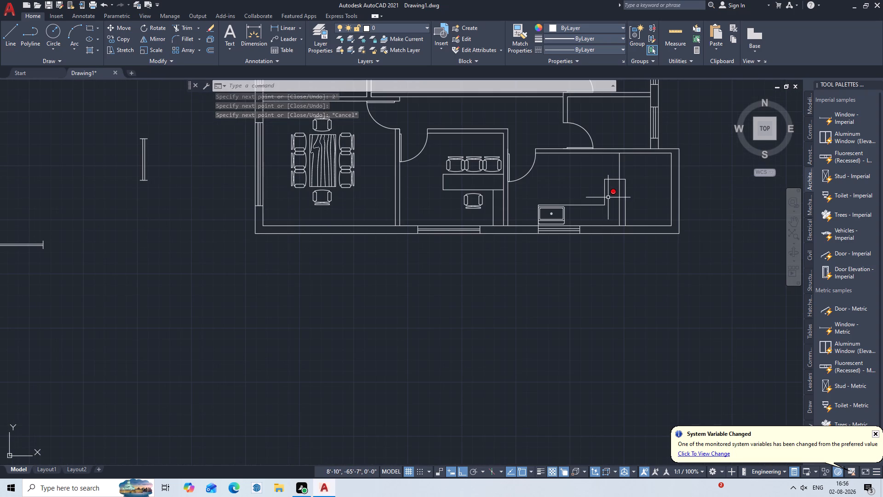
middle_drag(608, 197, 614, 223)
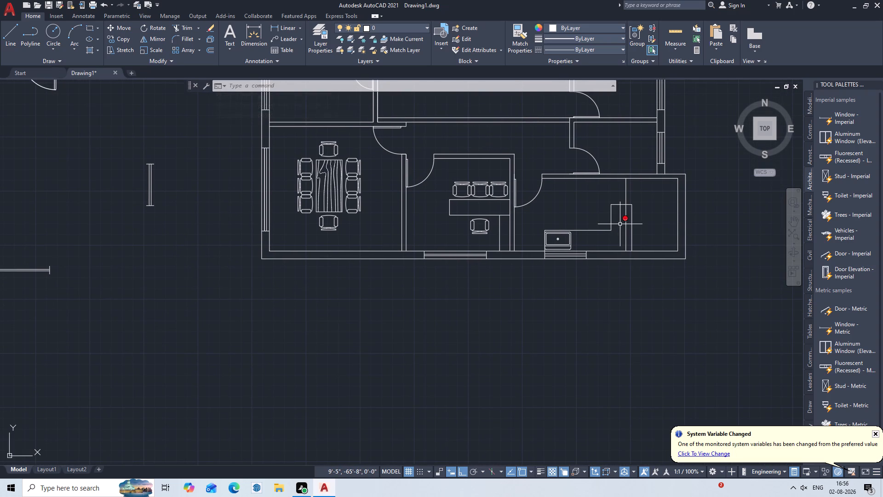
scroll(630, 192, up, 2)
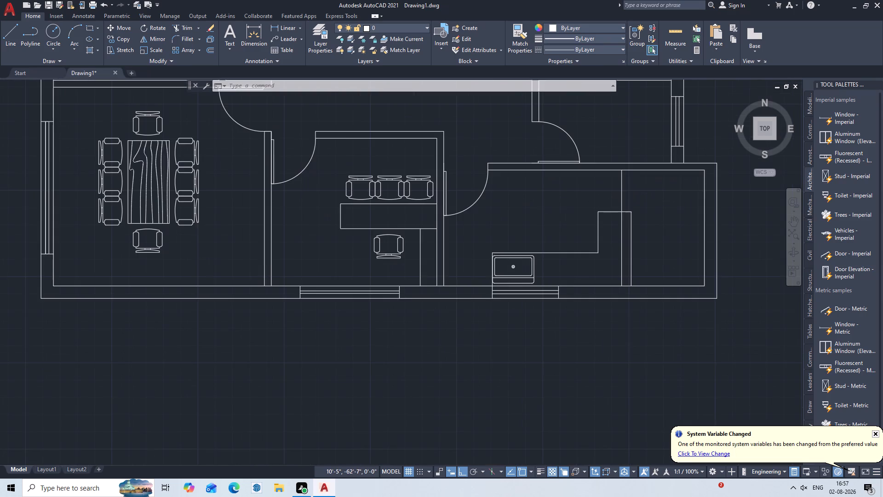
key(m)
key(Return)
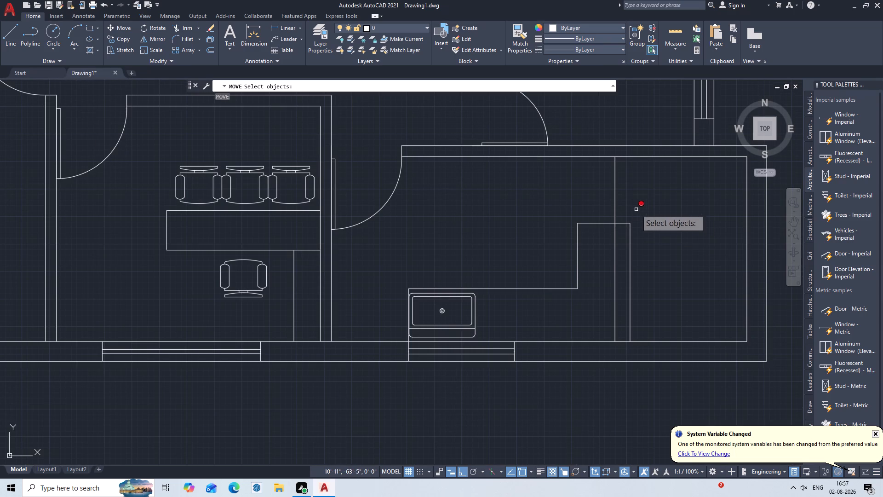
click(617, 202)
click(603, 208)
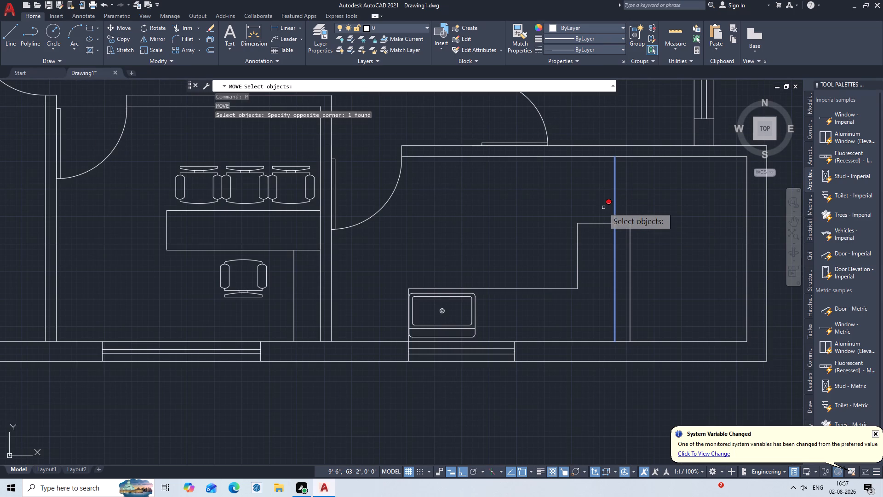
key(Return)
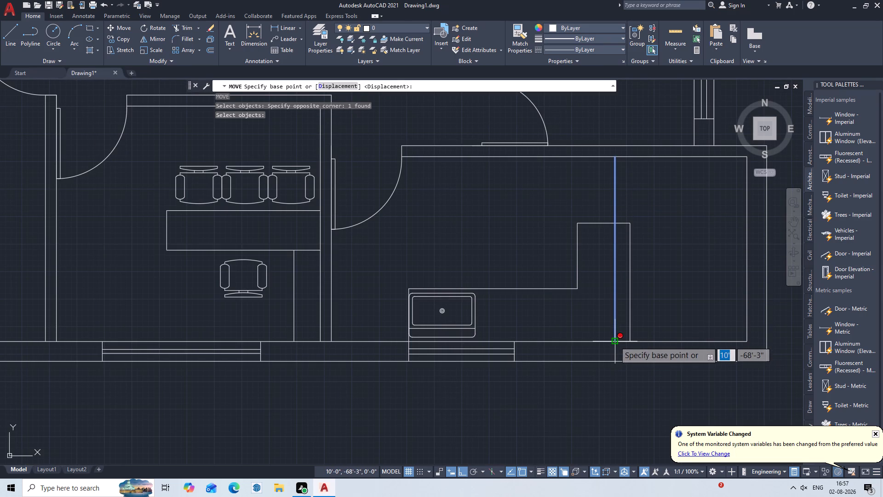
click(614, 342)
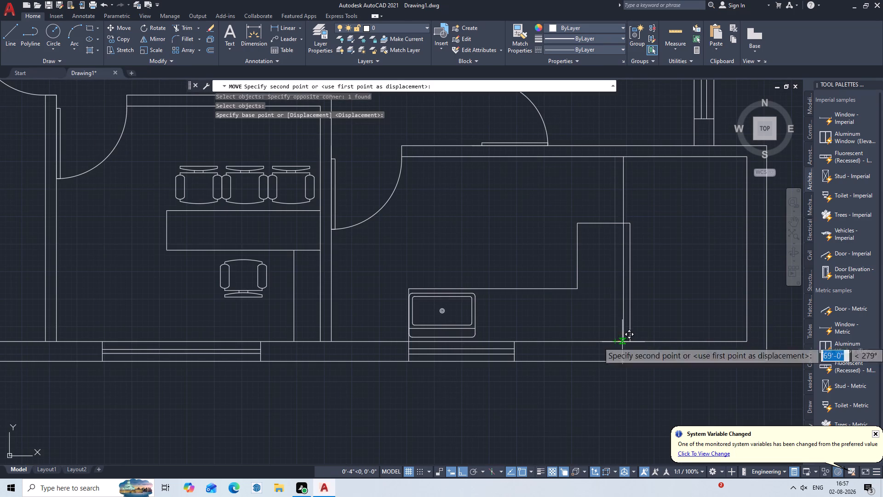
click(622, 342)
middle_click(622, 342)
click(622, 342)
key(Escape)
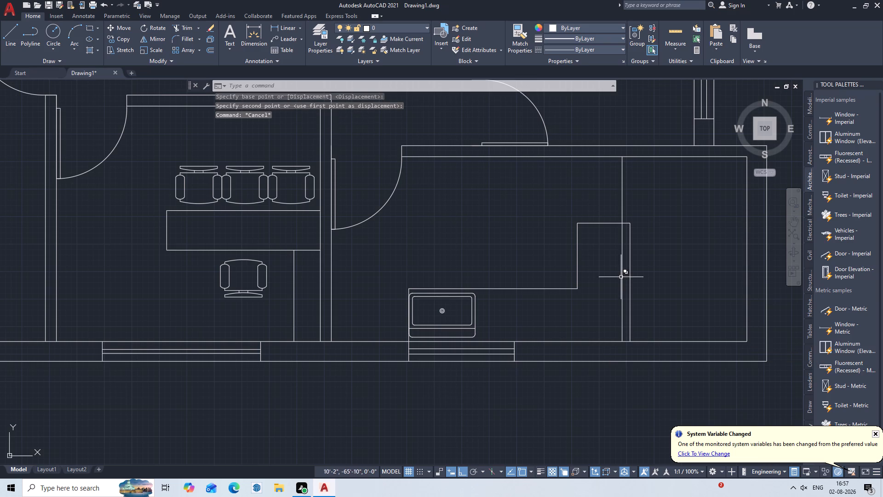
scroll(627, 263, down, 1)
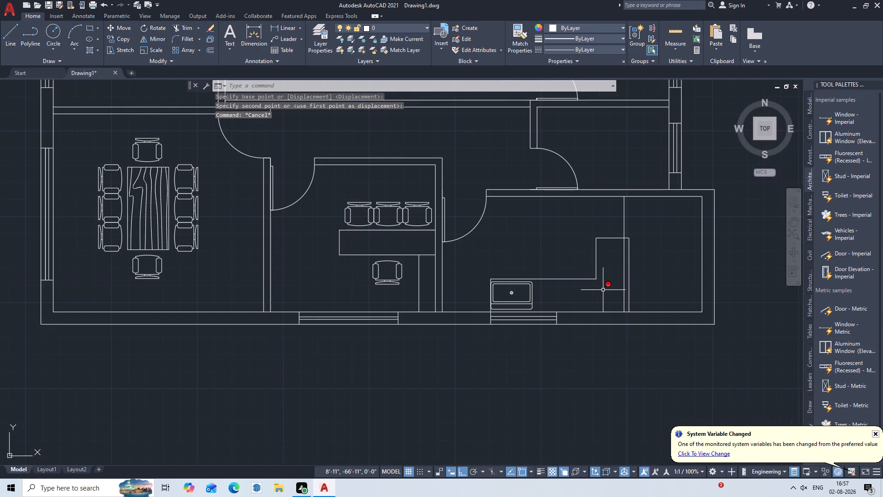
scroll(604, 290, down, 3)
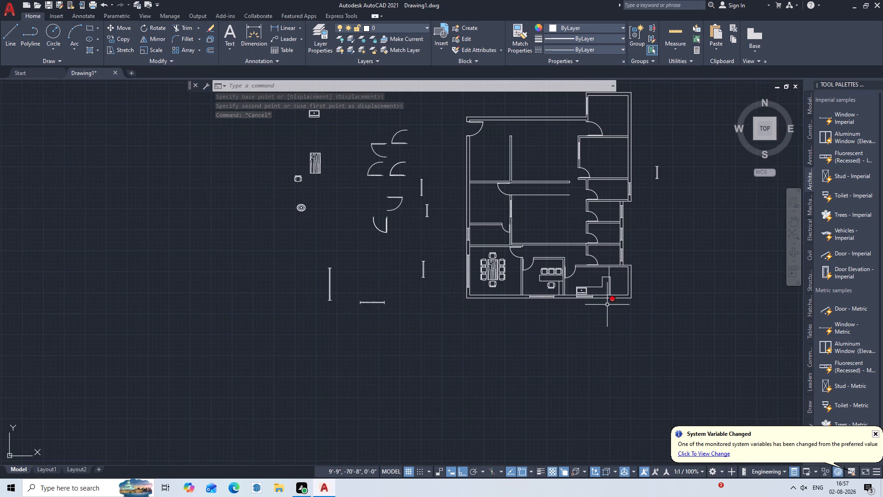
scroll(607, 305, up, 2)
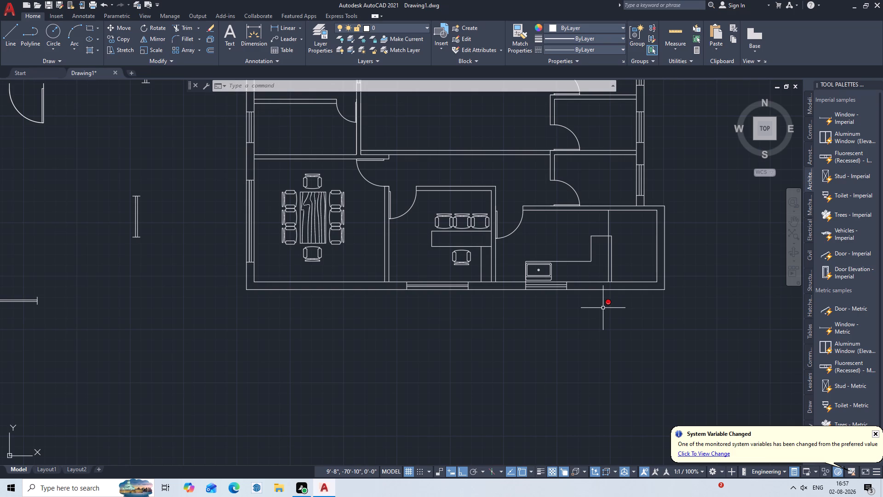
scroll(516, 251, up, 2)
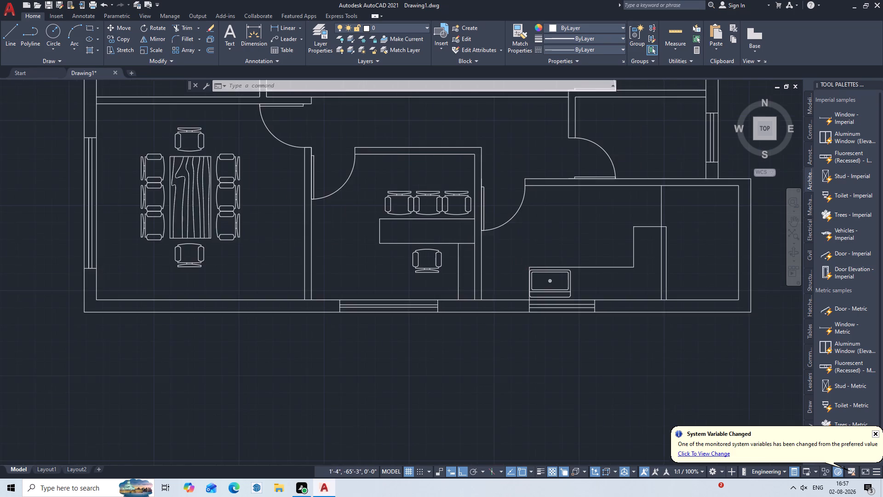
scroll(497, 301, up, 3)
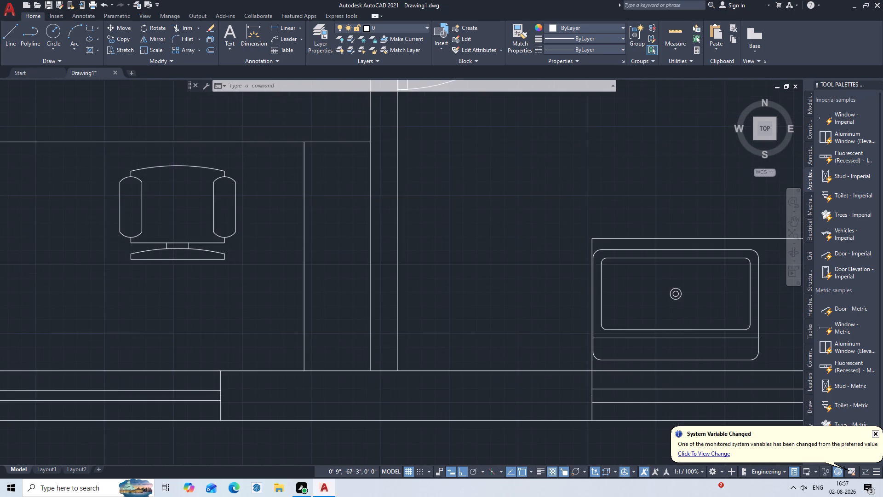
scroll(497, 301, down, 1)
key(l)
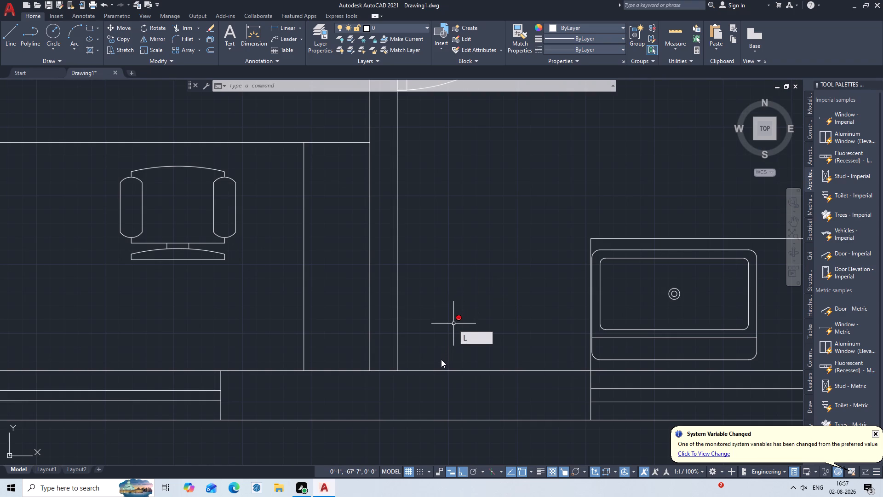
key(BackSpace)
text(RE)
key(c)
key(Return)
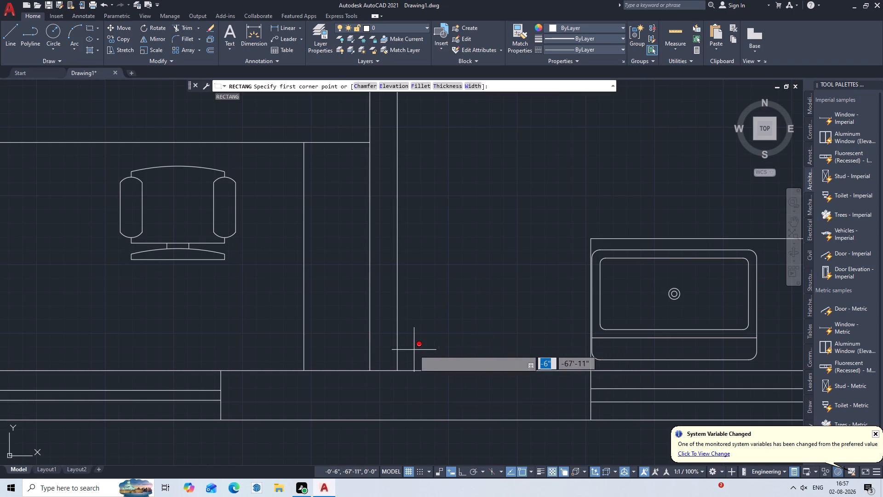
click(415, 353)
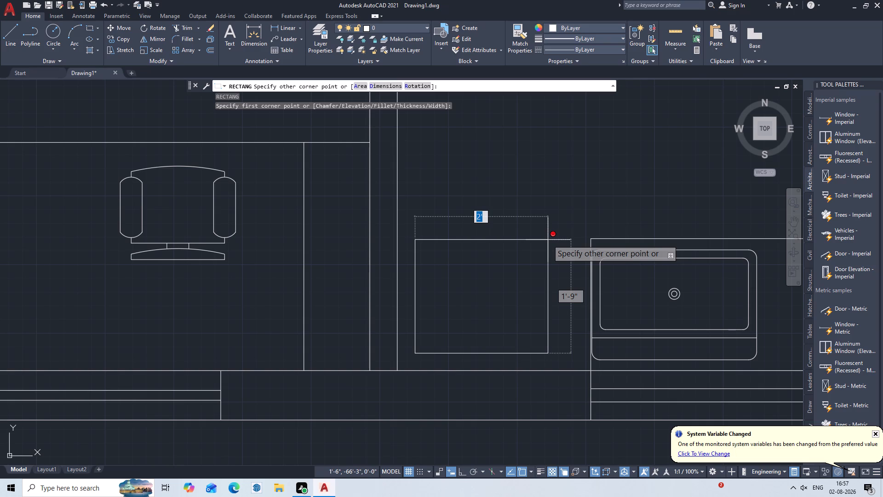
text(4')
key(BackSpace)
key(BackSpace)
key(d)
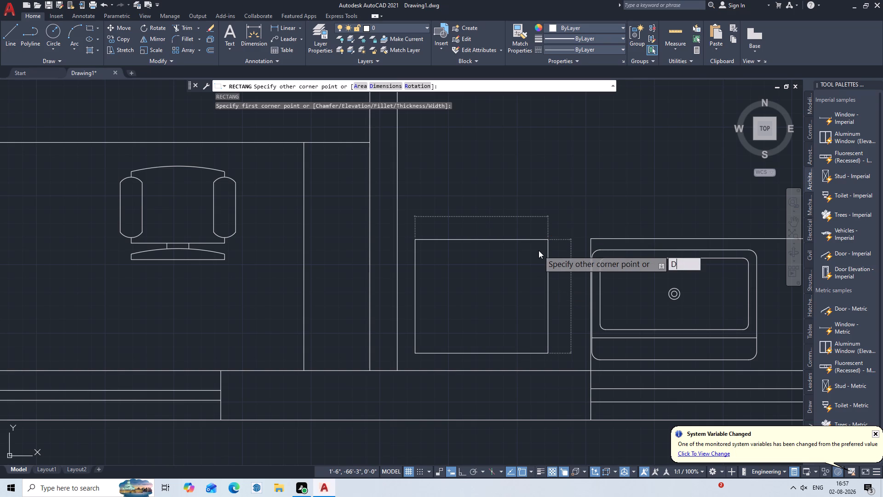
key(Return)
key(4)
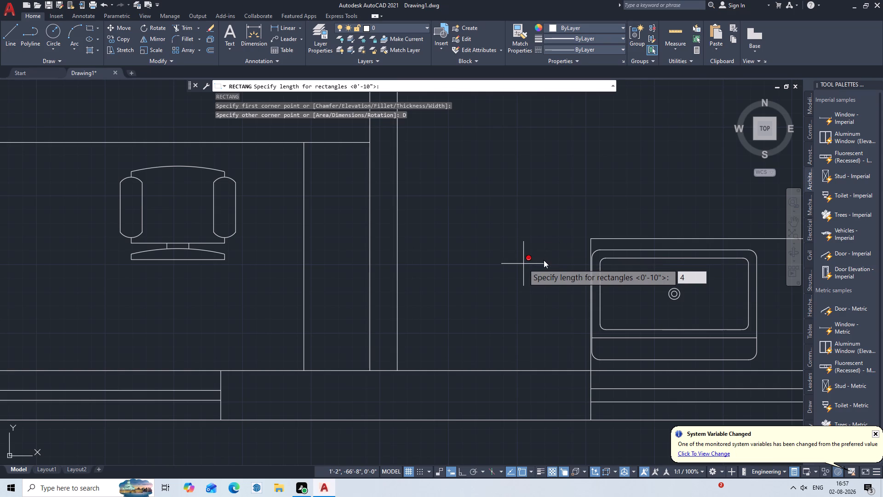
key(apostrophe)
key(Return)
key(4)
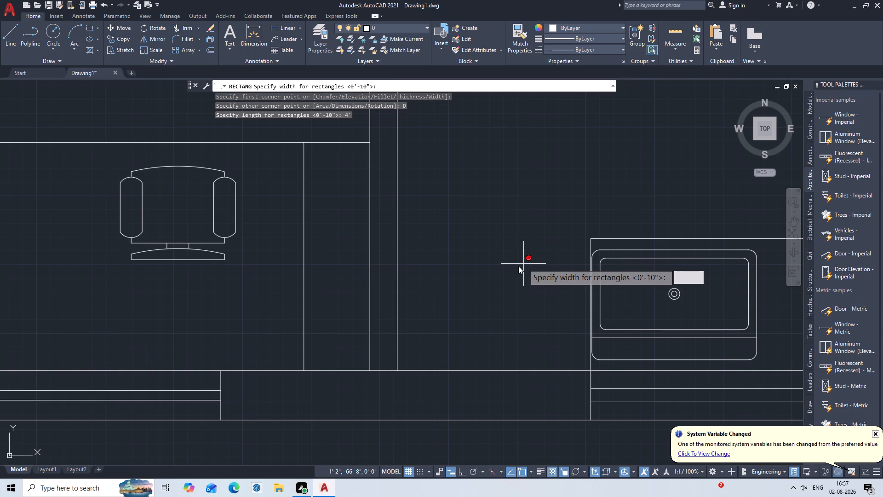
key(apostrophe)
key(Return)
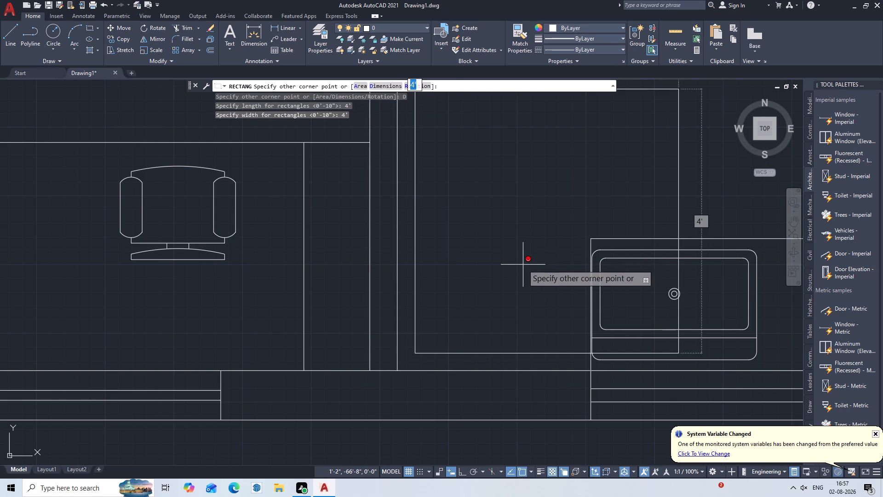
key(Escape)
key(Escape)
Draw a 2' by 2' rectangle in the floor space between the room's door-side wall and the sink.
text(RE)
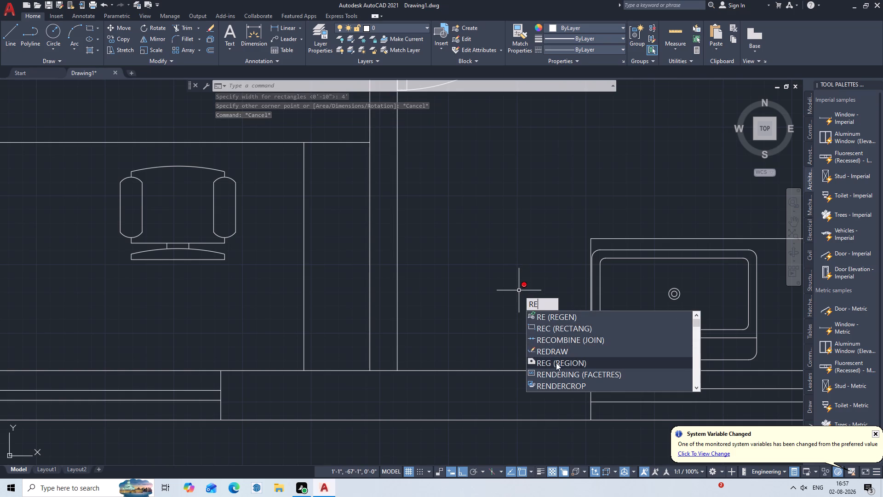
key(c)
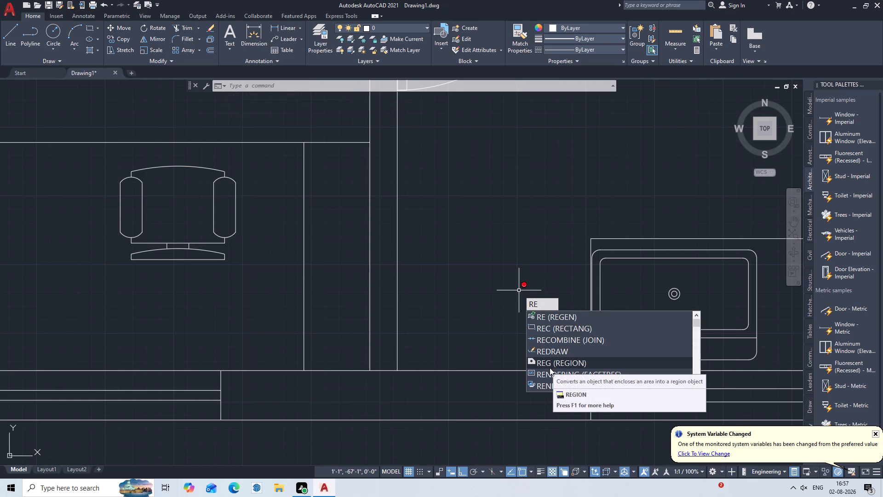
key(Return)
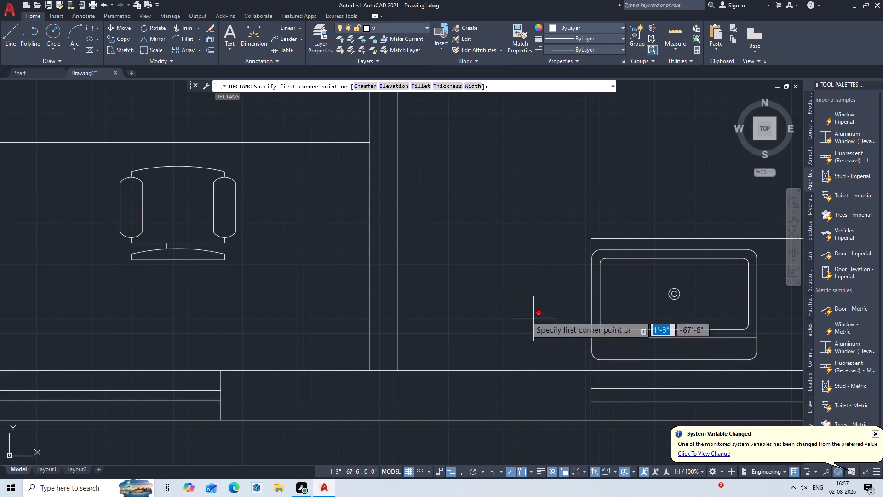
click(412, 352)
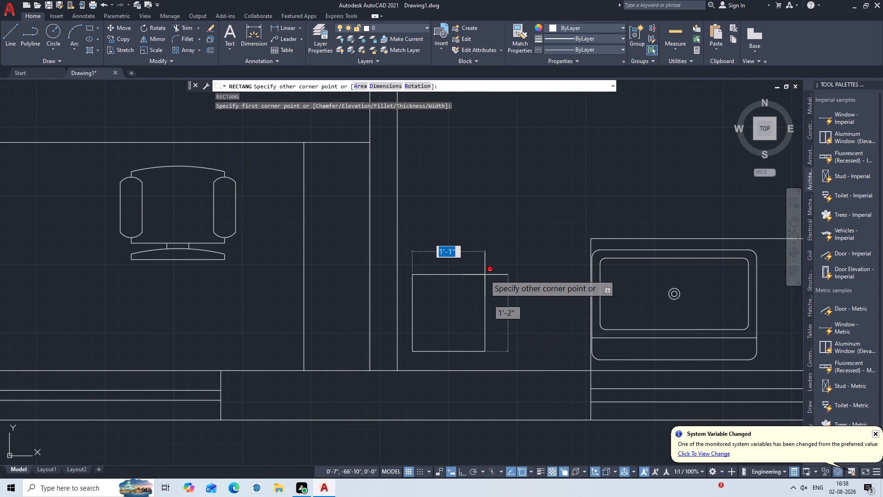
key(2)
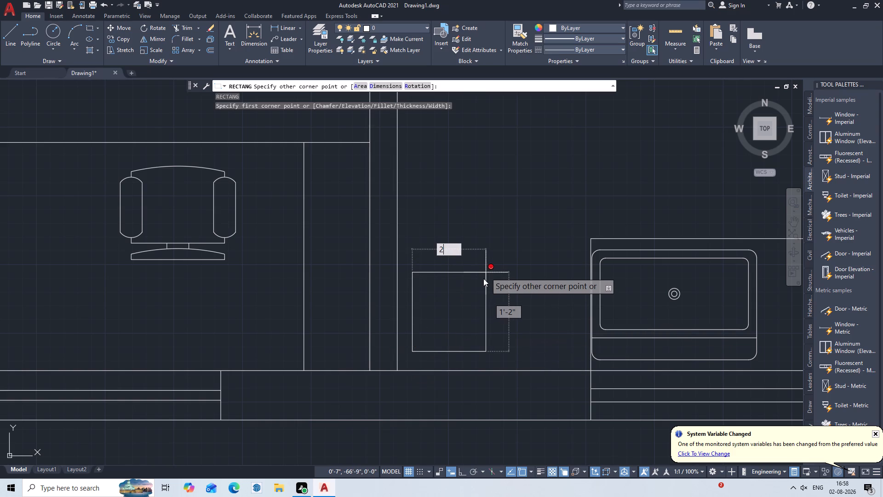
key(BackSpace)
key(d)
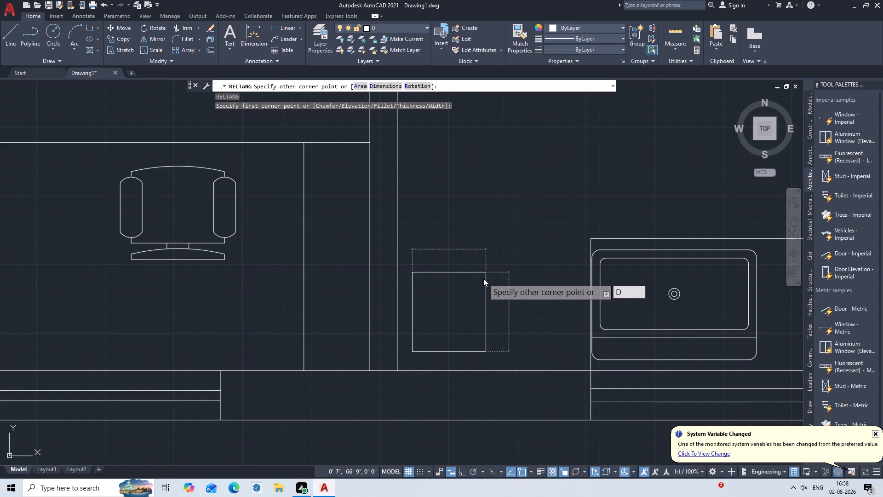
key(Return)
key(2)
key(apostrophe)
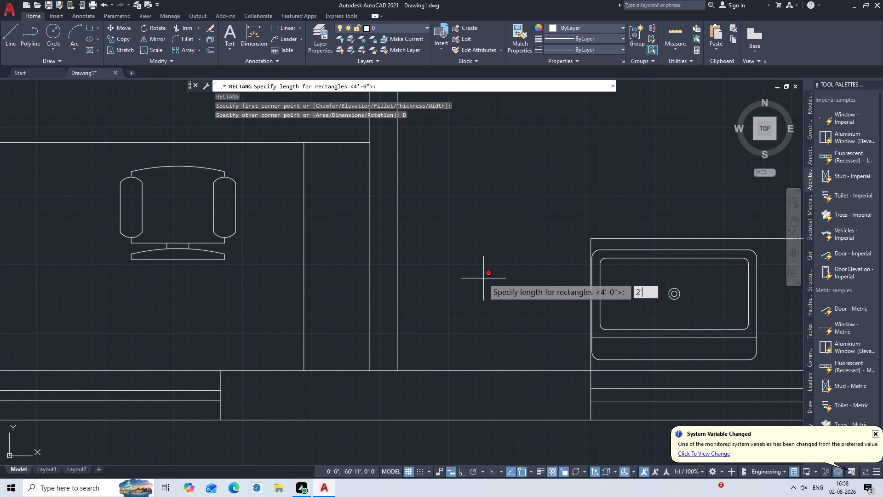
key(Return)
key(2)
key(apostrophe)
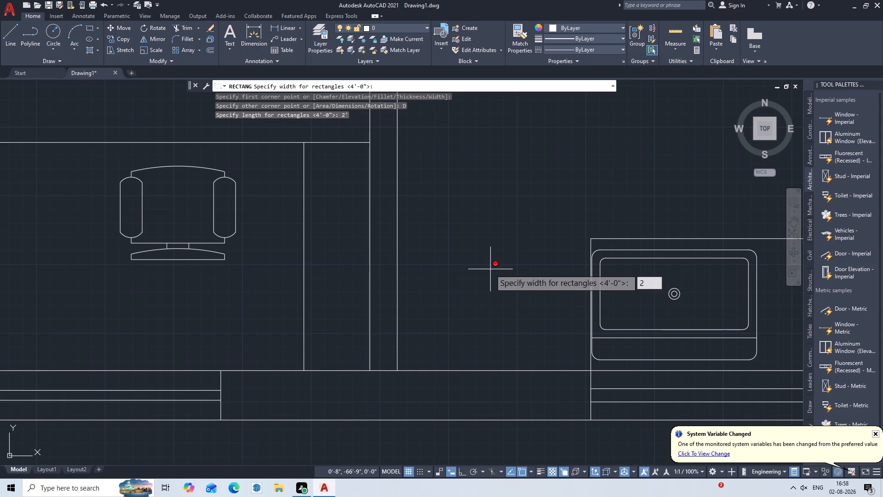
key(Return)
click(490, 269)
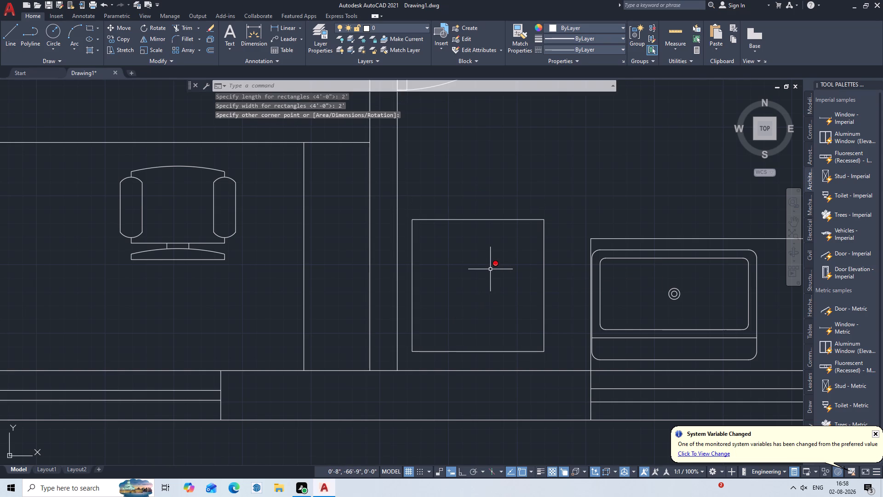
key(Escape)
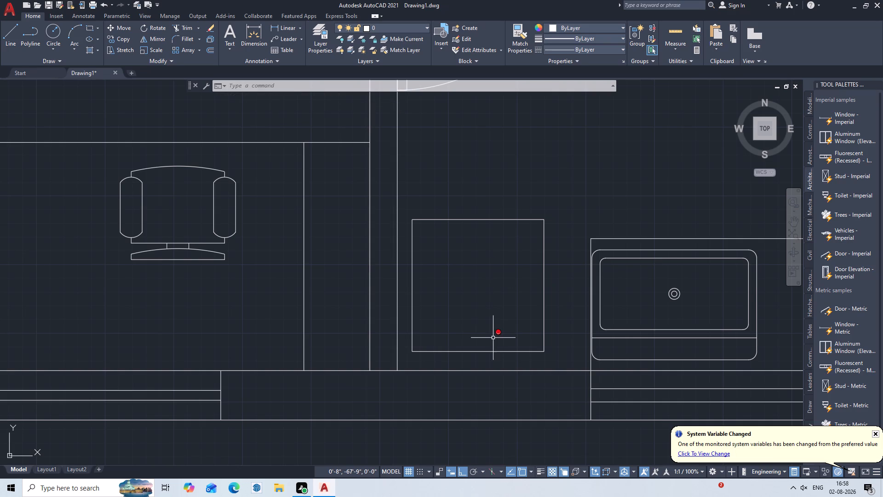
Move the 2' square beside the sink about 2" straight down toward the bottom wall.
key(m)
key(Return)
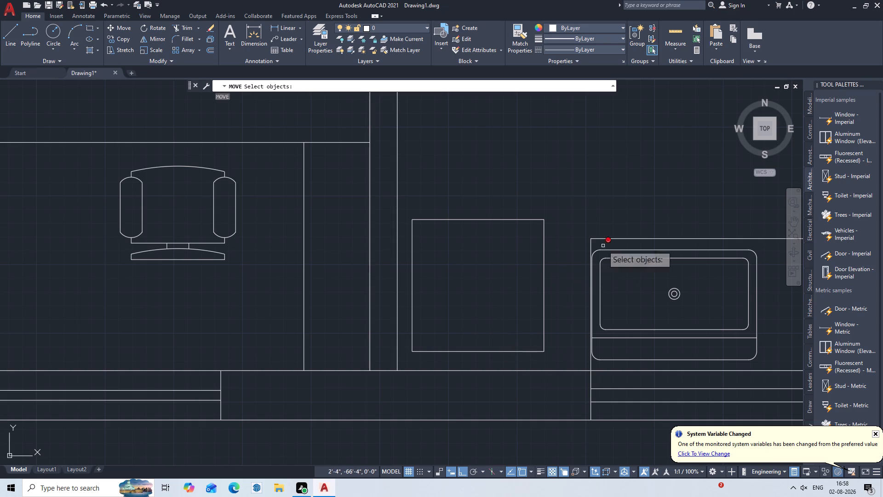
click(533, 350)
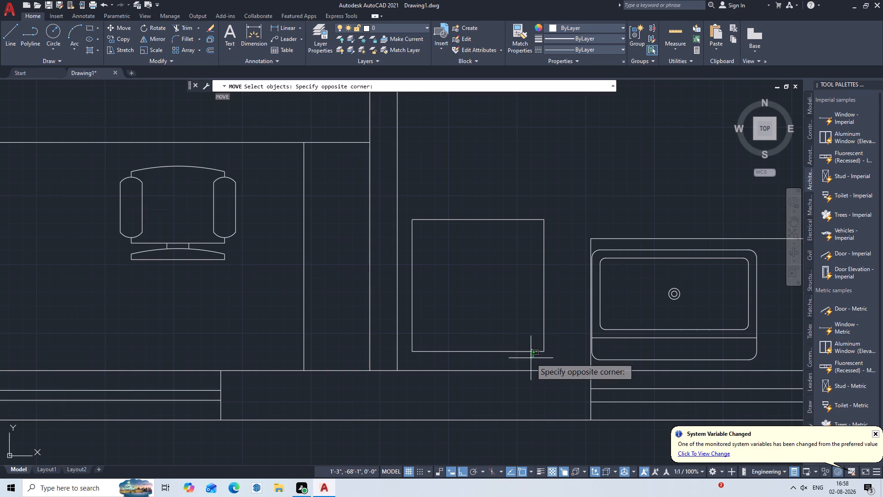
click(531, 358)
key(Return)
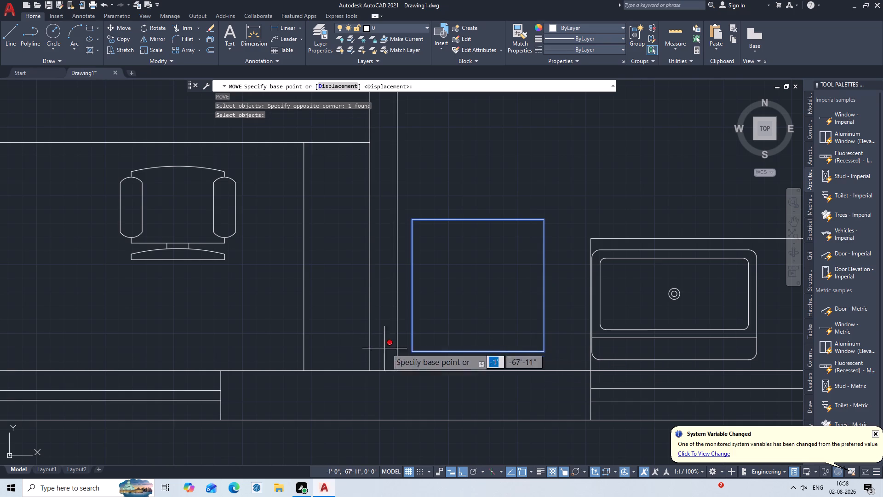
click(414, 350)
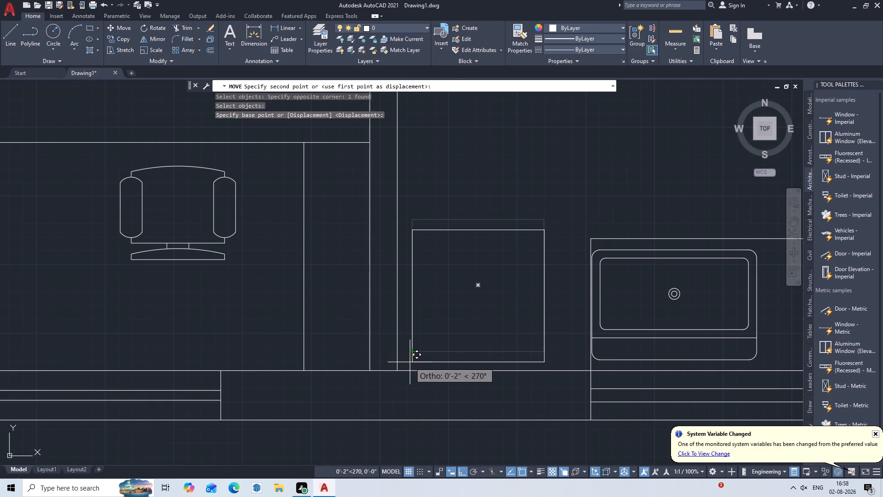
click(410, 362)
key(Escape)
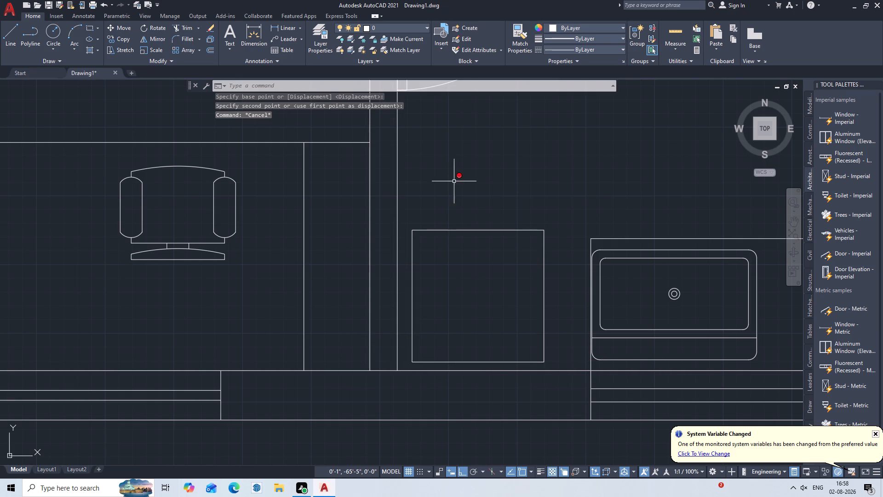
With ortho off, draw a 2' line rising at about 18° from the square's upper-left corner toward the sink side.
scroll(450, 215, up, 1)
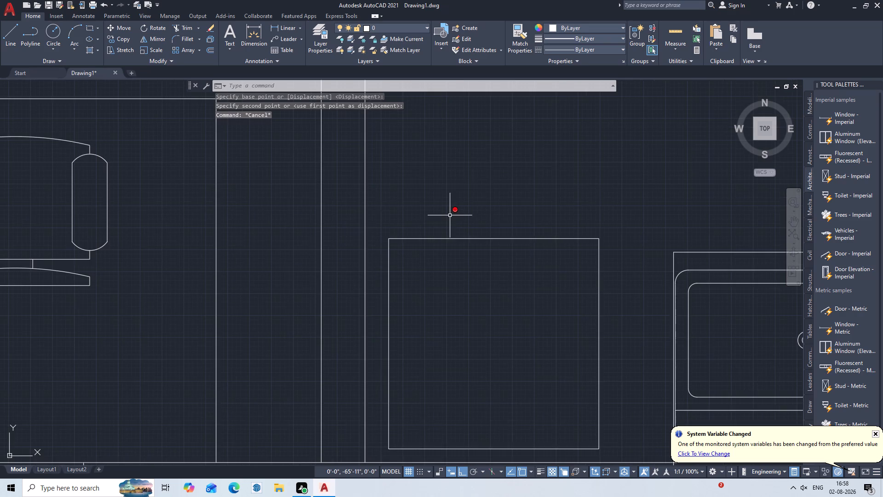
scroll(450, 215, up, 1)
middle_drag(450, 215, 442, 294)
key(l)
key(Return)
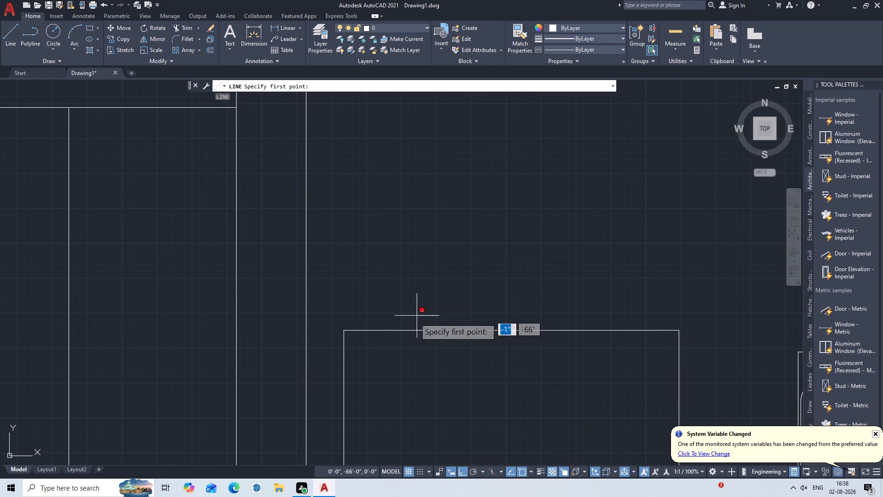
click(346, 332)
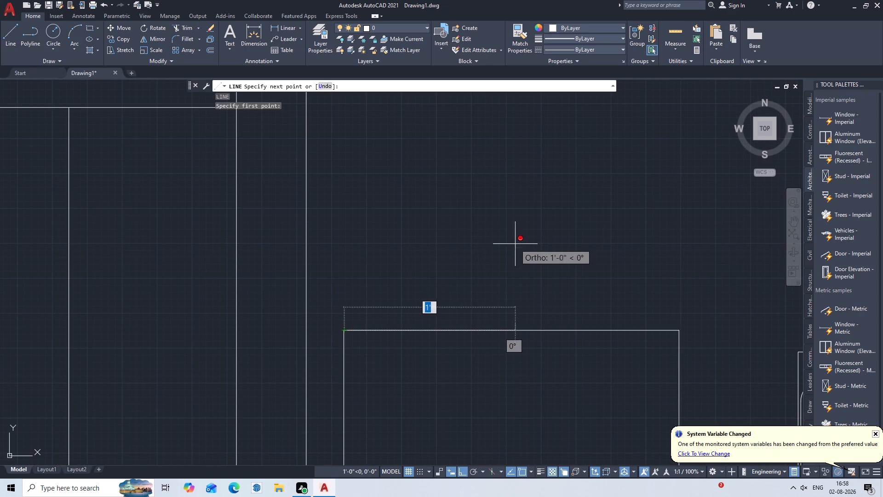
key(F8)
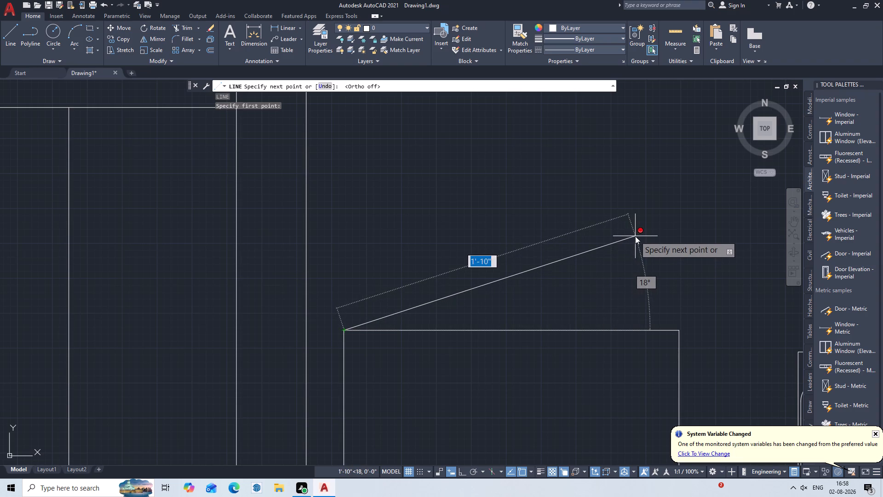
key(2)
key(apostrophe)
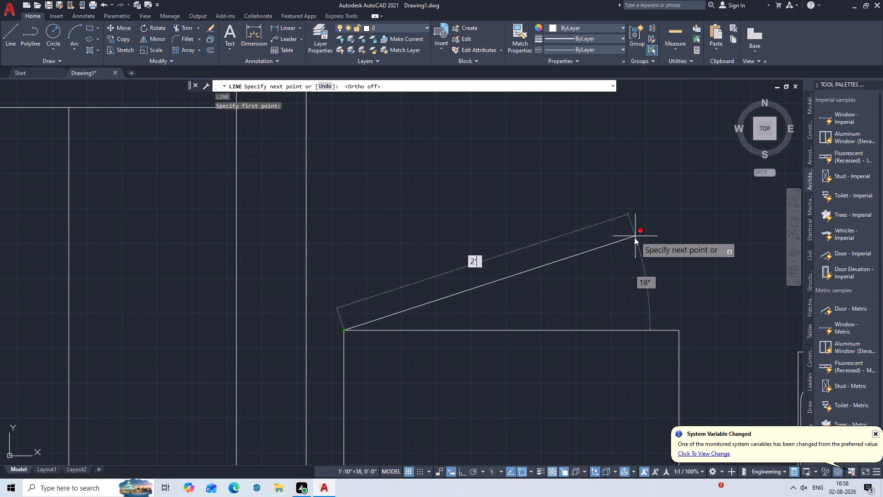
key(Return)
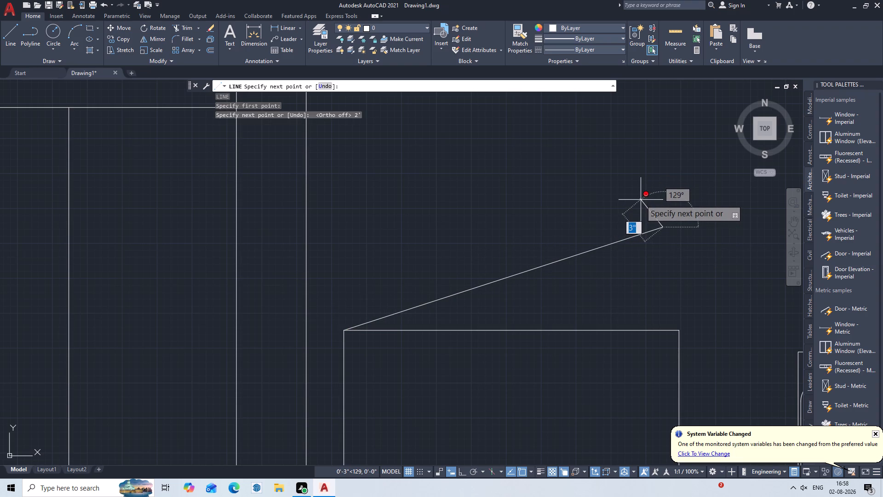
key(Escape)
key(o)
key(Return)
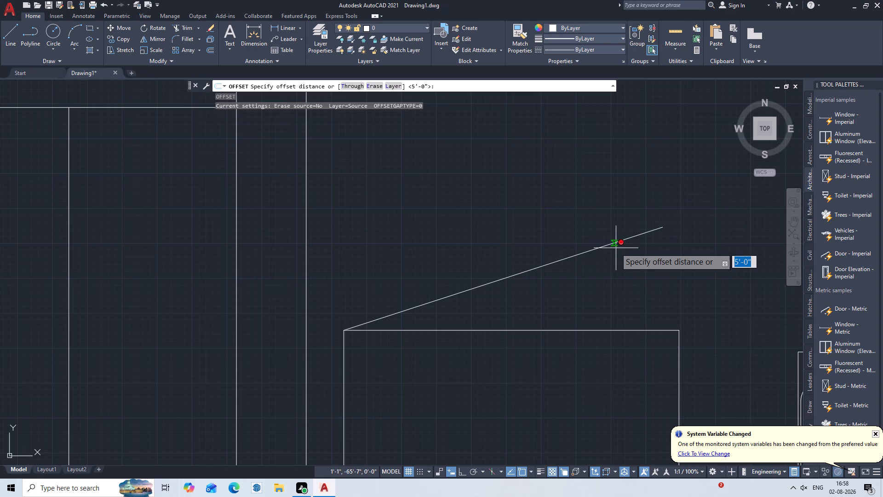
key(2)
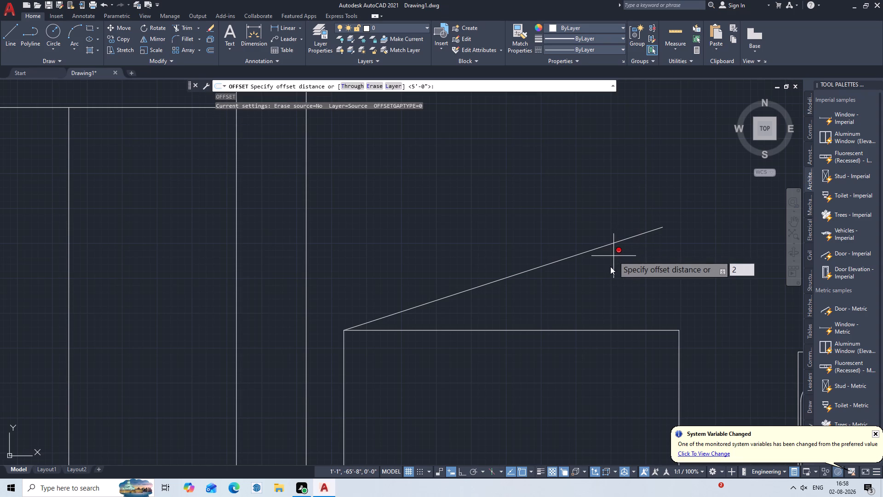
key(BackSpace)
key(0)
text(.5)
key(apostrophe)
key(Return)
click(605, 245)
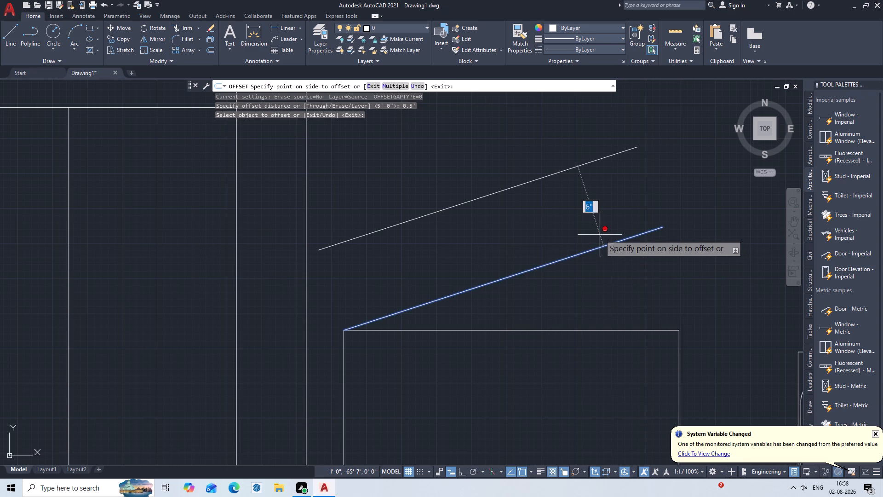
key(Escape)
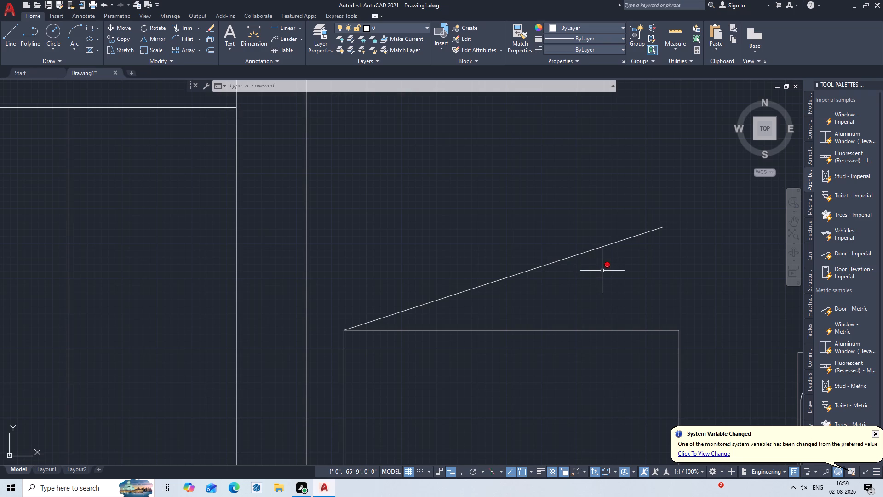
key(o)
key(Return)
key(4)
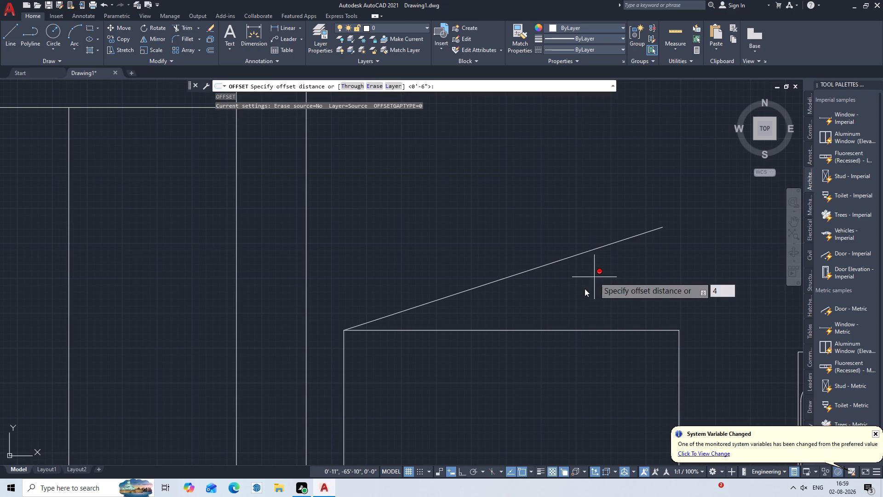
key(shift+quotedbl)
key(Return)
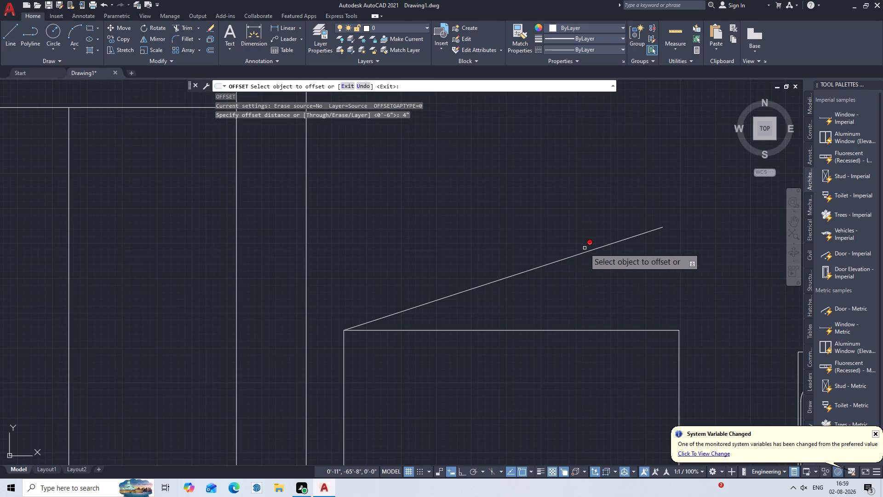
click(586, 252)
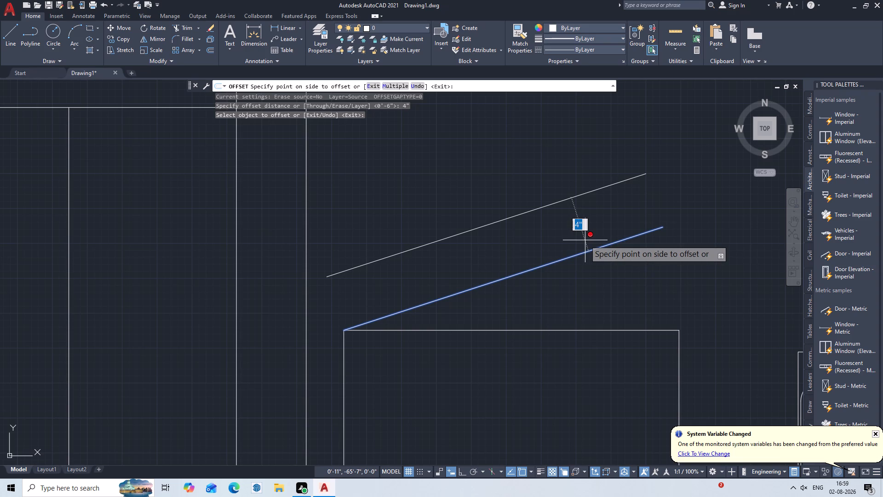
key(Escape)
Offset the slanted line 3" to its upper side, away from the square.
key(o)
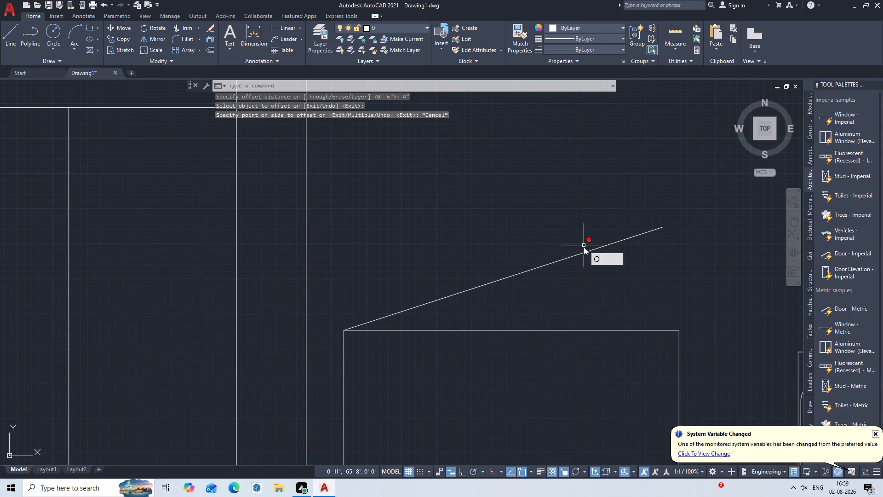
key(Return)
key(3)
key(shift+quotedbl)
key(Return)
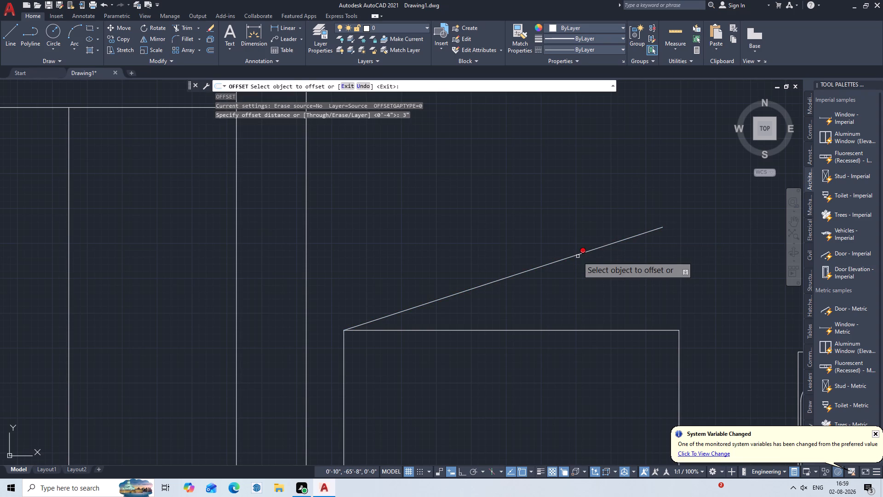
click(576, 253)
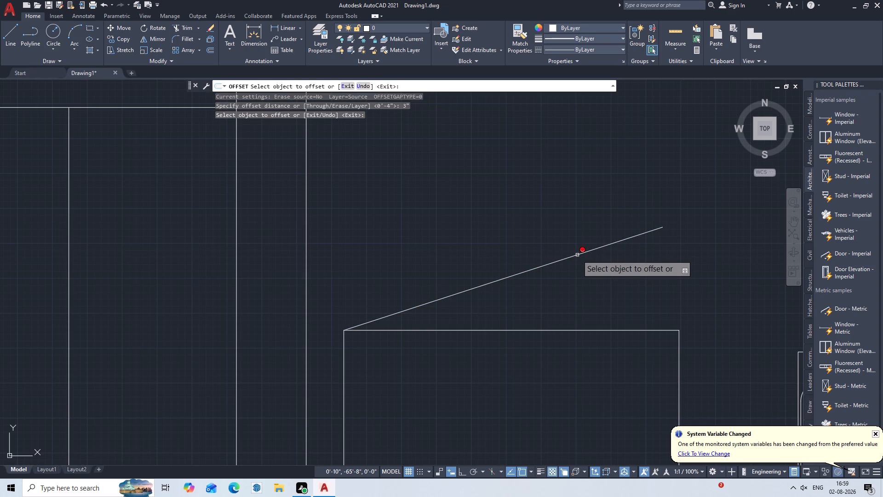
click(577, 255)
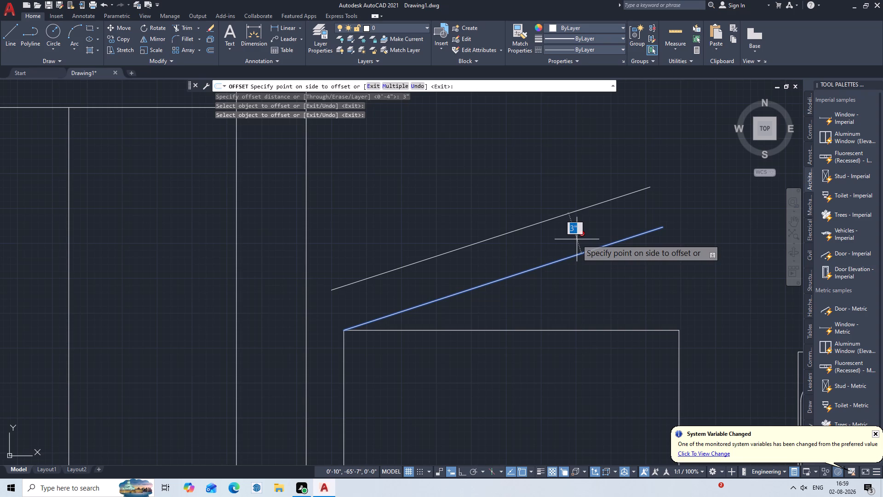
click(577, 239)
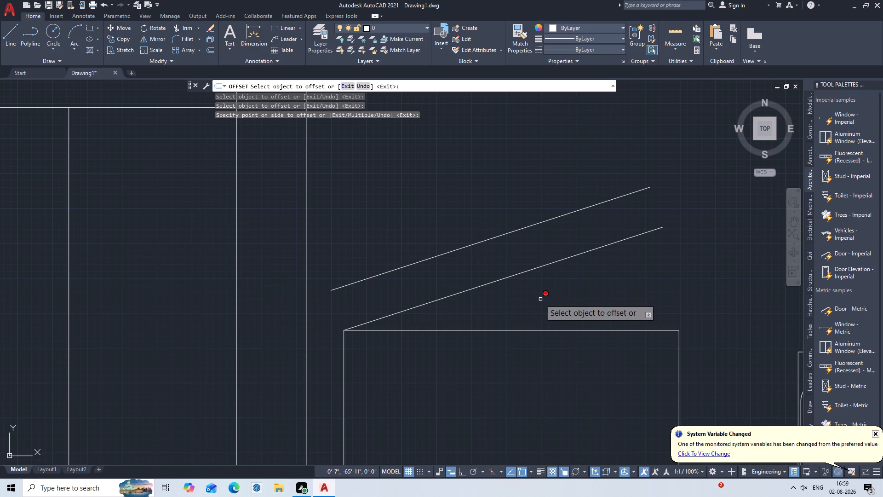
key(l)
key(Return)
key(Escape)
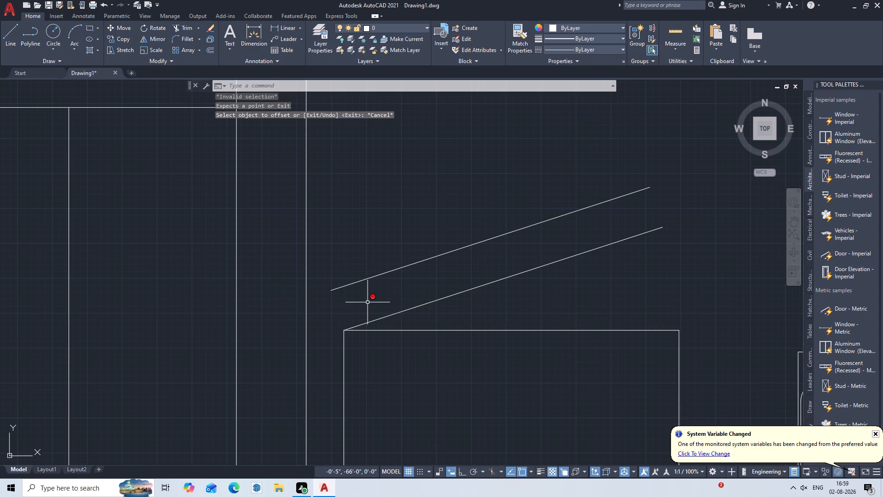
Close both ends of the slanted strip with short lines joining the endpoints of its two parallel lines.
key(l)
key(Return)
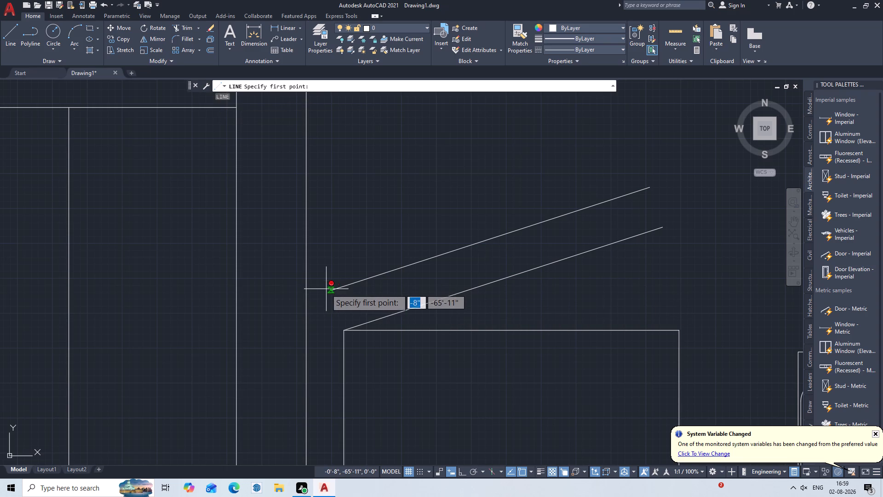
click(328, 293)
click(344, 335)
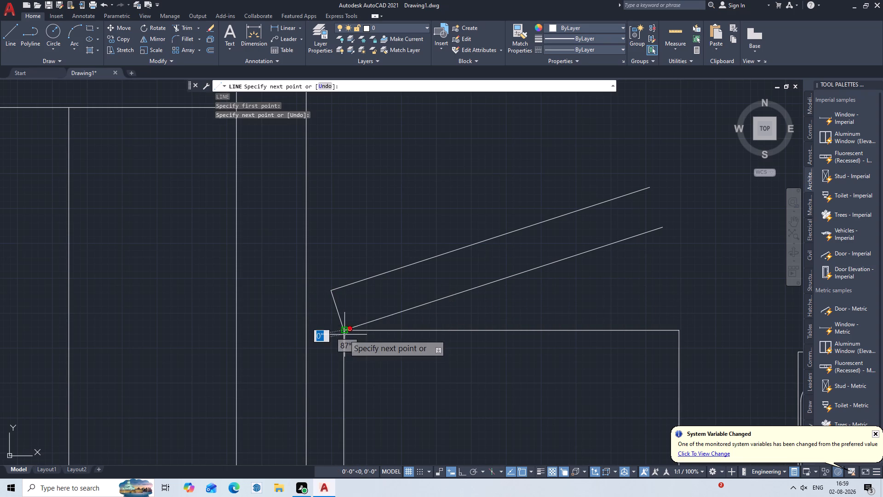
key(Escape)
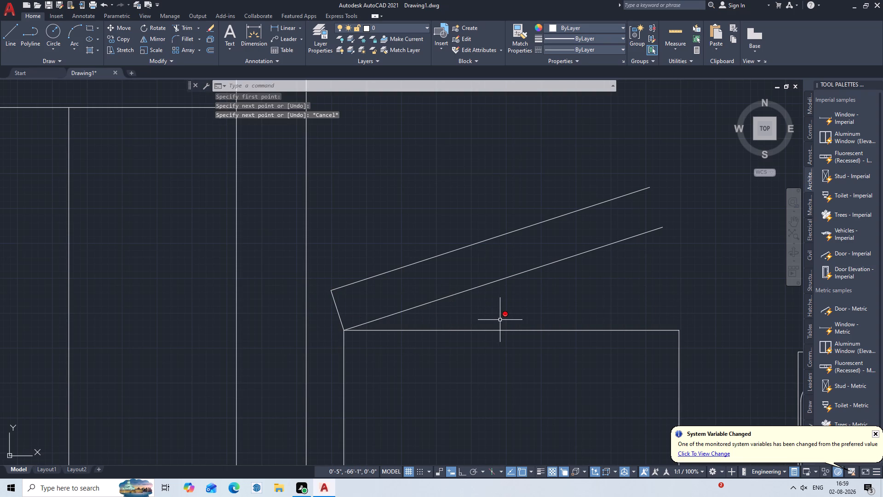
key(Return)
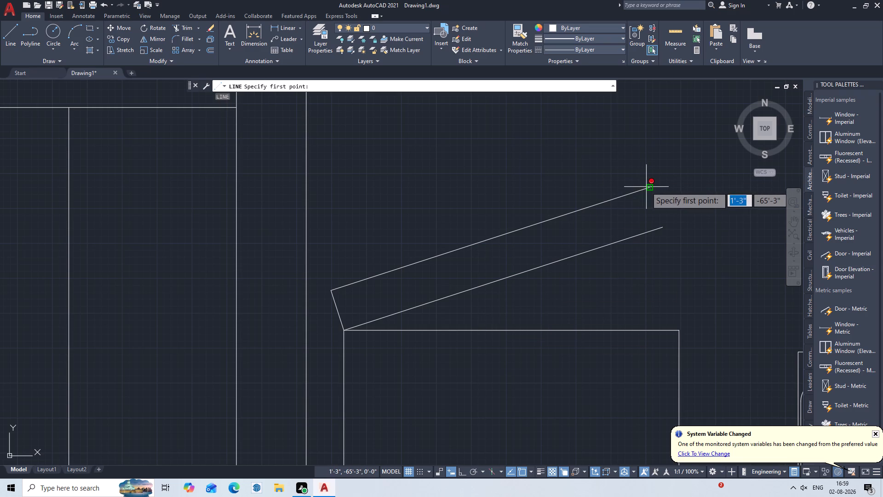
click(646, 187)
click(663, 229)
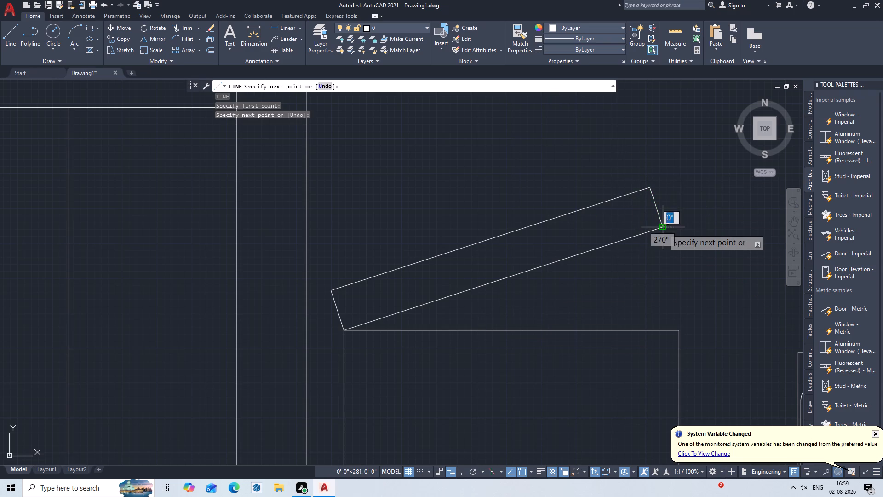
key(Escape)
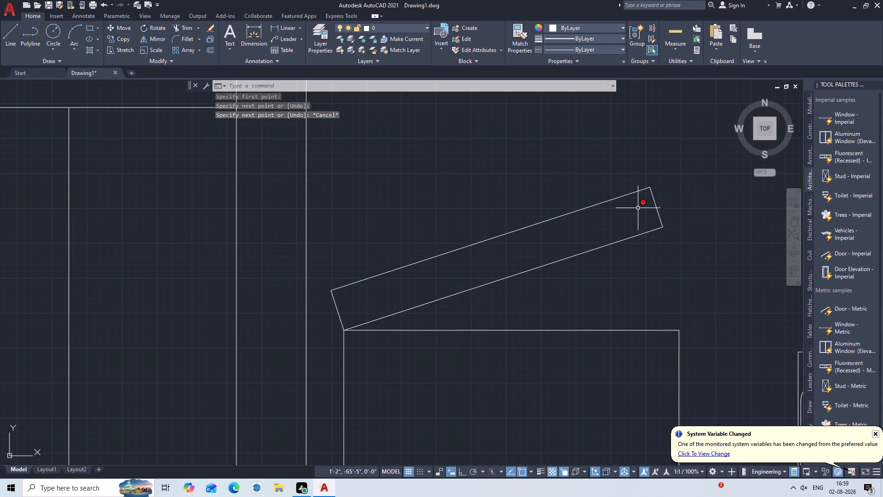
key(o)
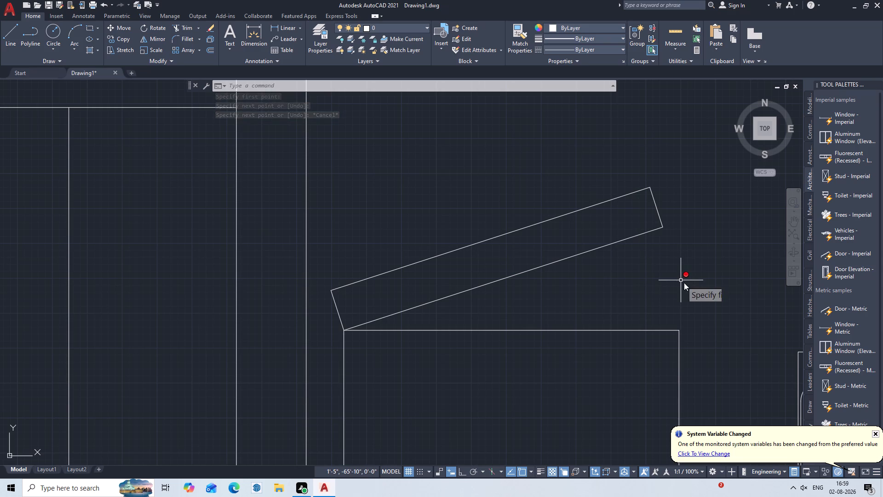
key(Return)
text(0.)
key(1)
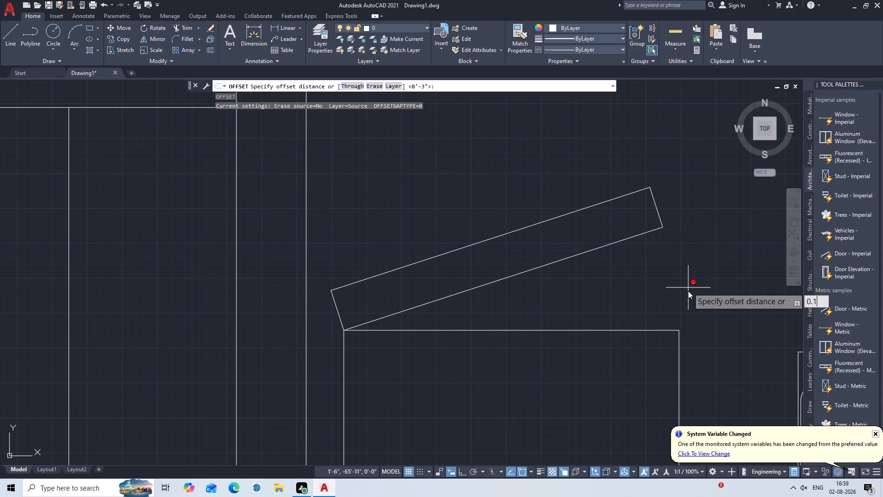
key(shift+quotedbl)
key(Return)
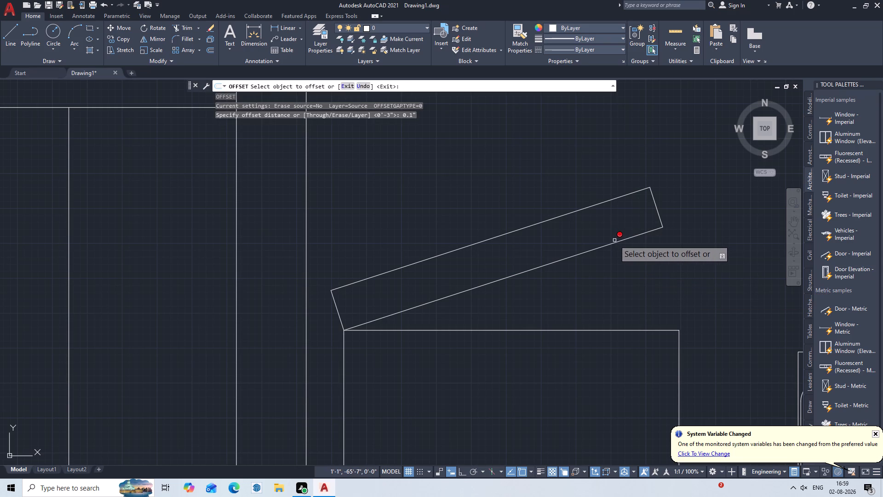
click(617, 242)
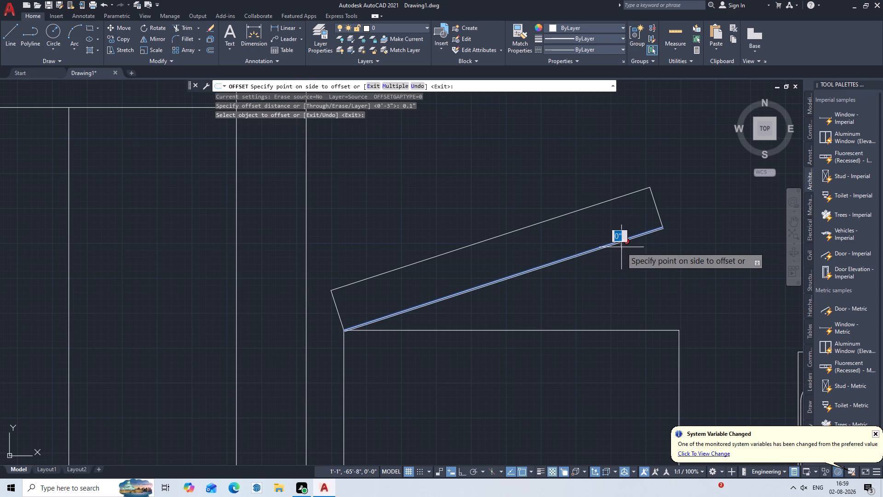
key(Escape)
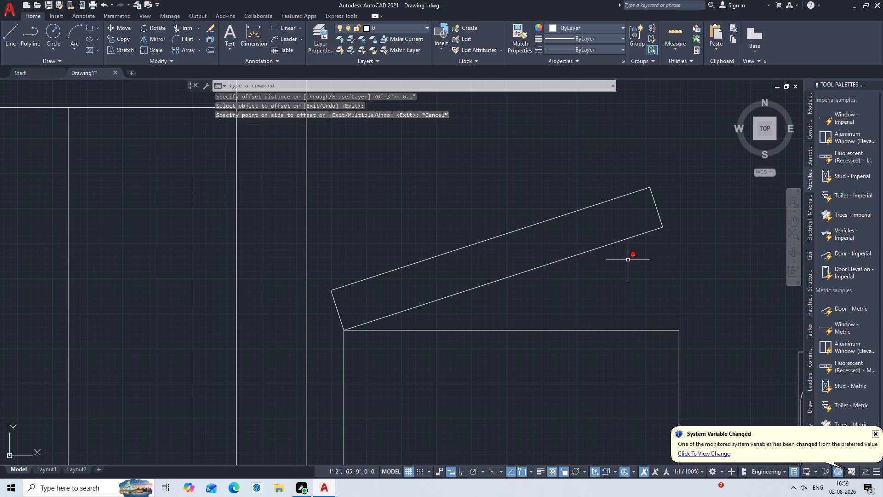
Offset the slanted strip's lower long line 0.4" downward, toward the 2' square.
key(o)
key(Return)
text(0.)
key(4)
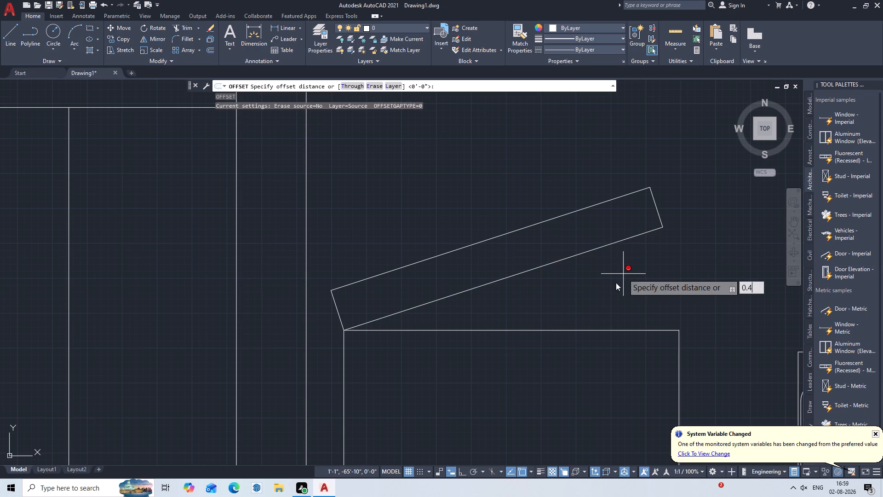
key(shift+quotedbl)
key(Return)
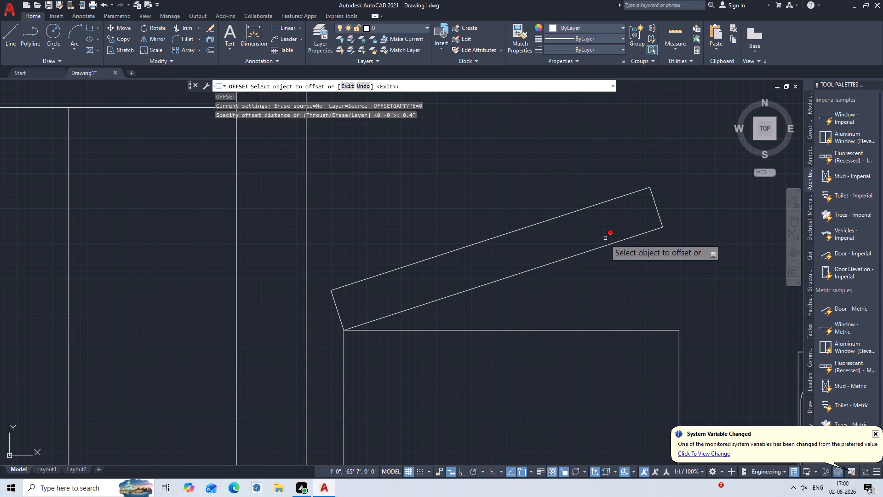
click(608, 244)
triple_click(613, 254)
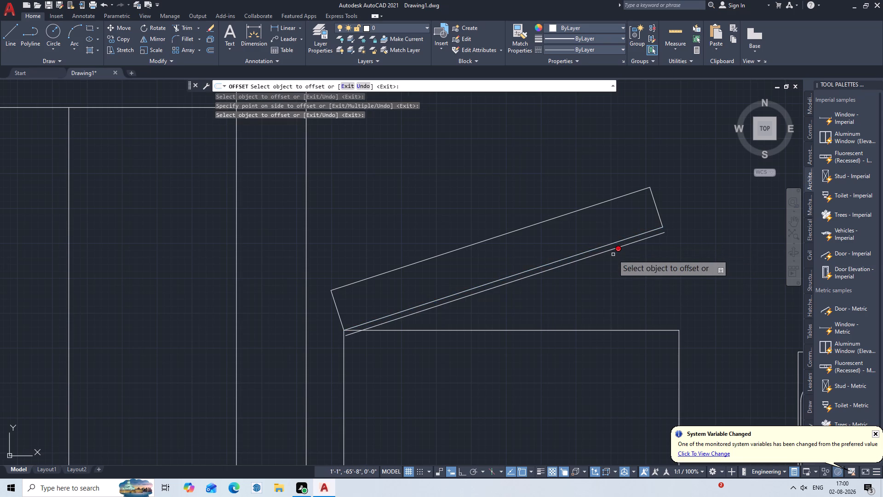
scroll(443, 324, up, 3)
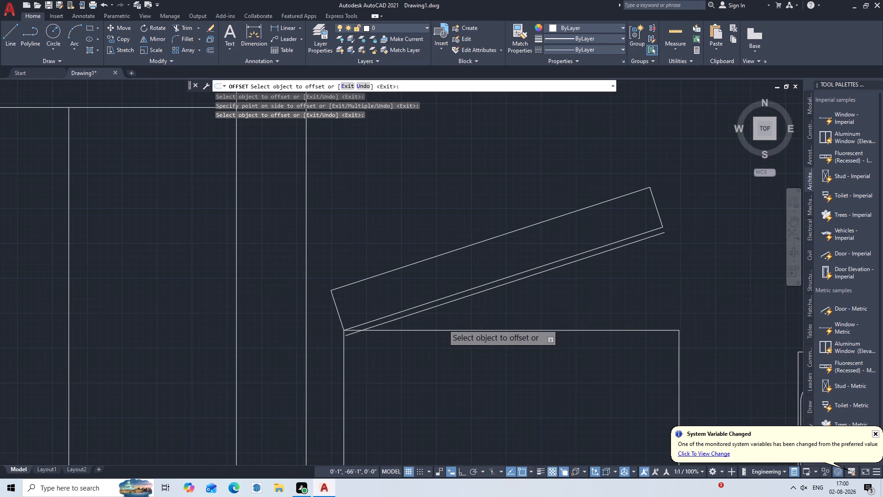
key(Escape)
Trim the end of the new offset line that runs past the square's top edge near its upper-left corner.
text(TR)
key(Return)
key(Return)
click(59, 361)
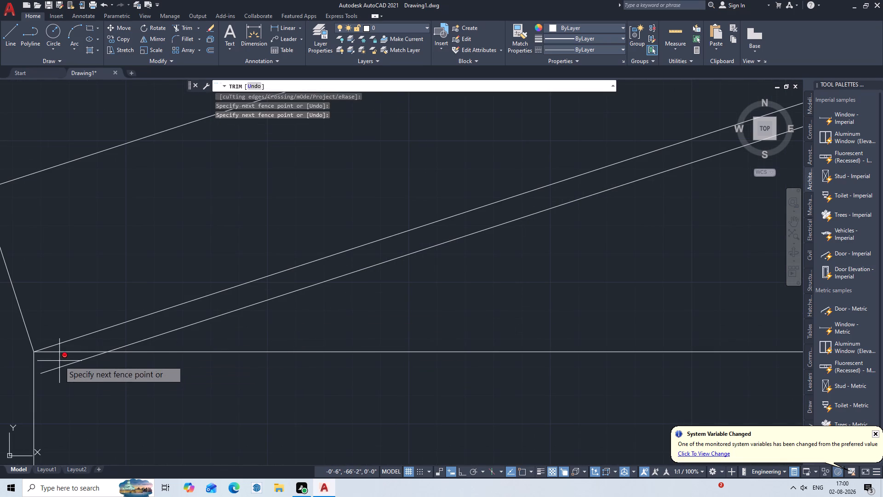
click(71, 379)
scroll(106, 387, down, 2)
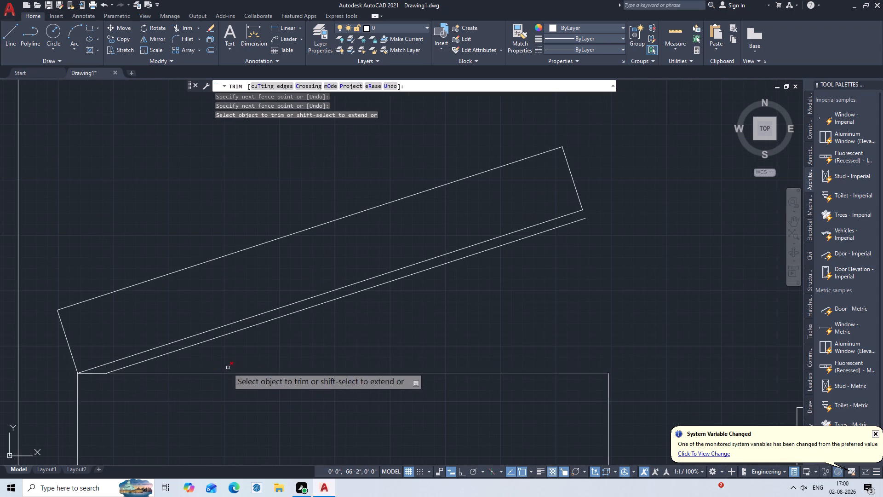
key(Escape)
Extend the short closing line at the strip's raised end to meet the new offset line.
key(e)
key(c)
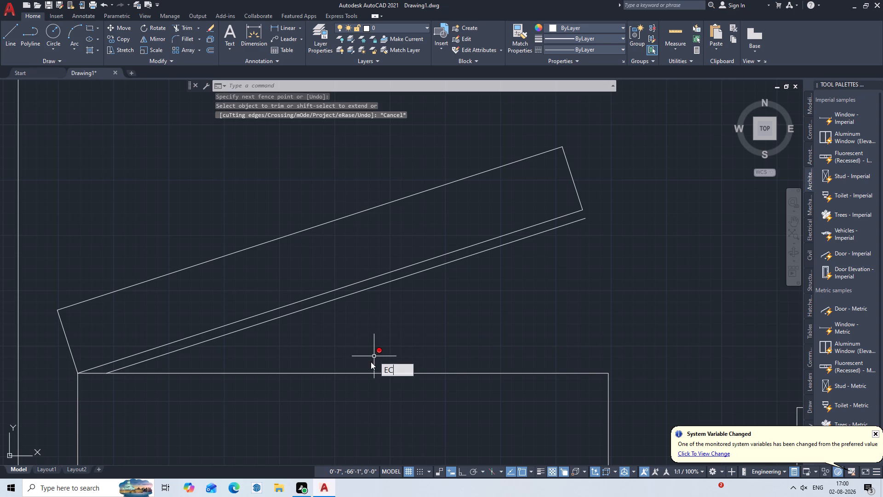
key(BackSpace)
key(x)
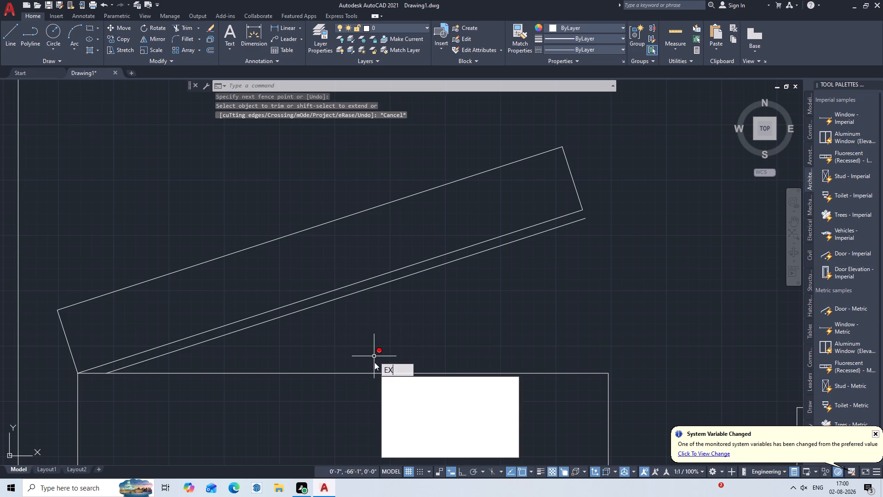
key(Return)
drag(586, 186, 578, 190)
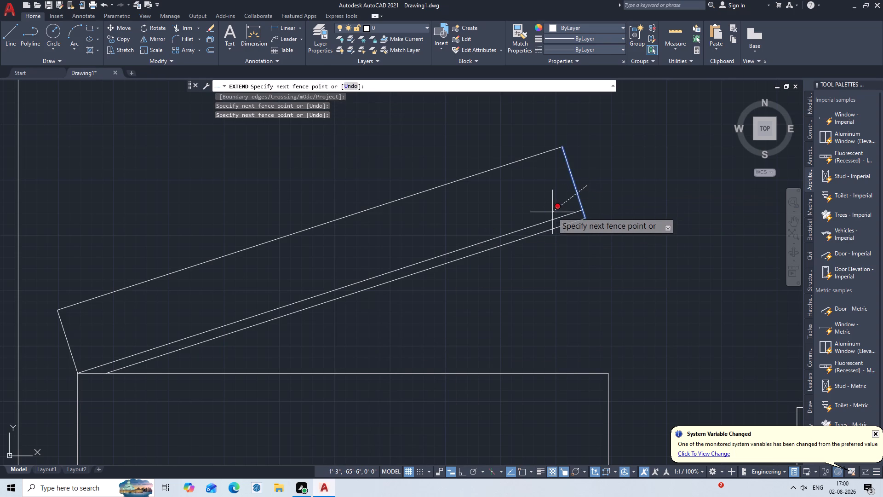
click(552, 212)
key(Escape)
Review the floor plan from the sink room across to the small empty room above the dining table room.
scroll(551, 212, down, 3)
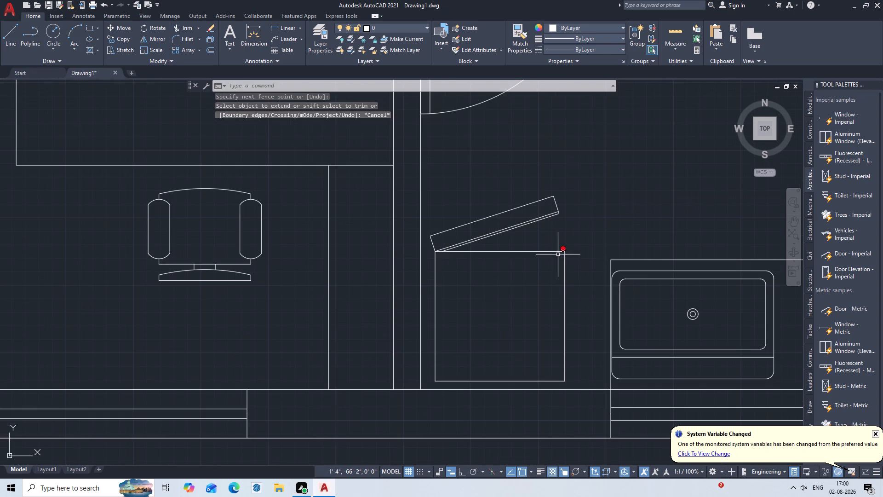
scroll(569, 255, down, 2)
middle_drag(572, 199, 512, 301)
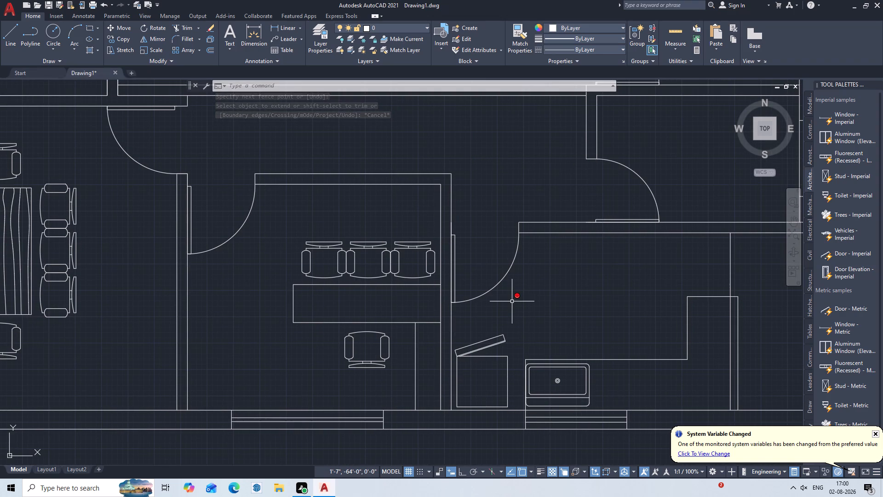
middle_drag(587, 327, 584, 325)
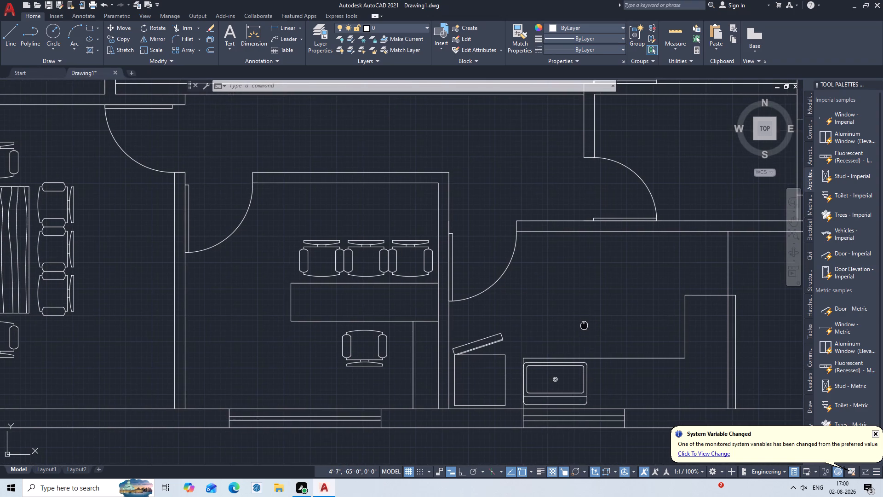
middle_drag(584, 325, 439, 291)
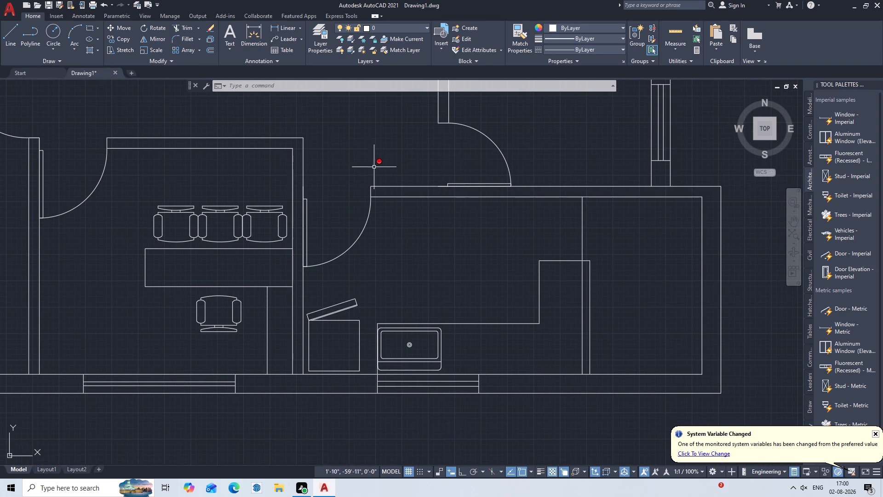
scroll(450, 215, down, 1)
middle_drag(453, 272, 473, 276)
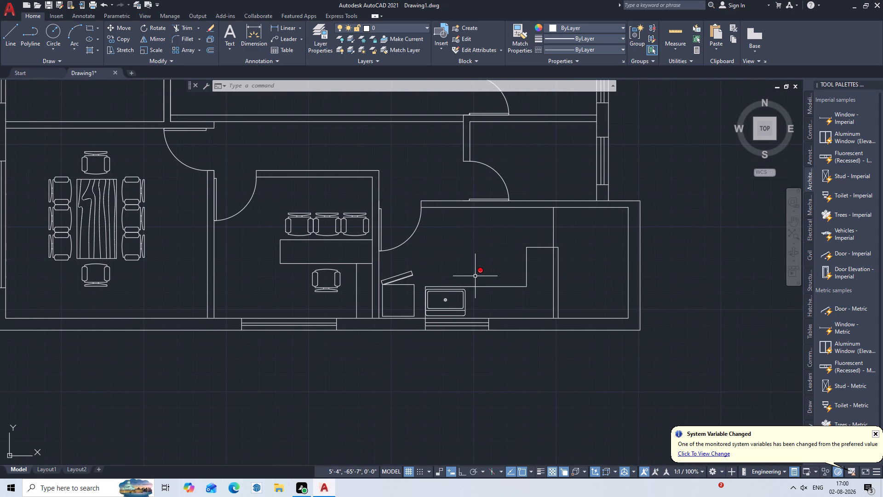
middle_drag(463, 231, 597, 279)
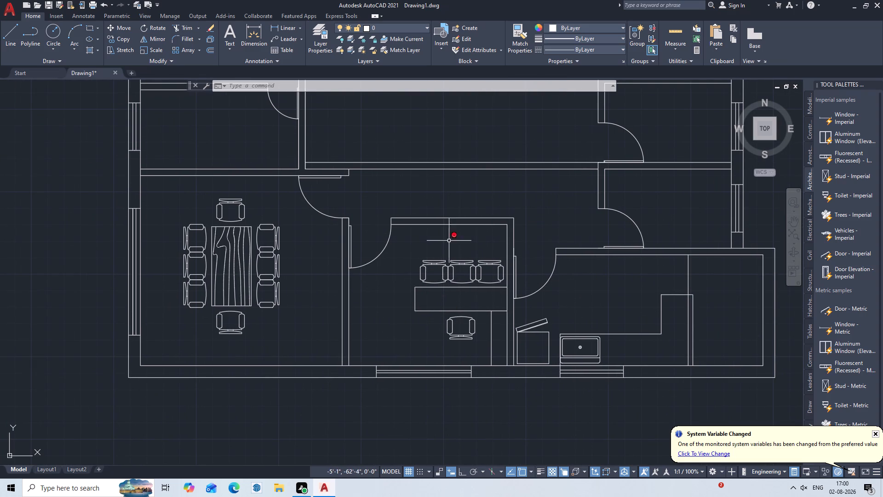
middle_drag(359, 185, 495, 267)
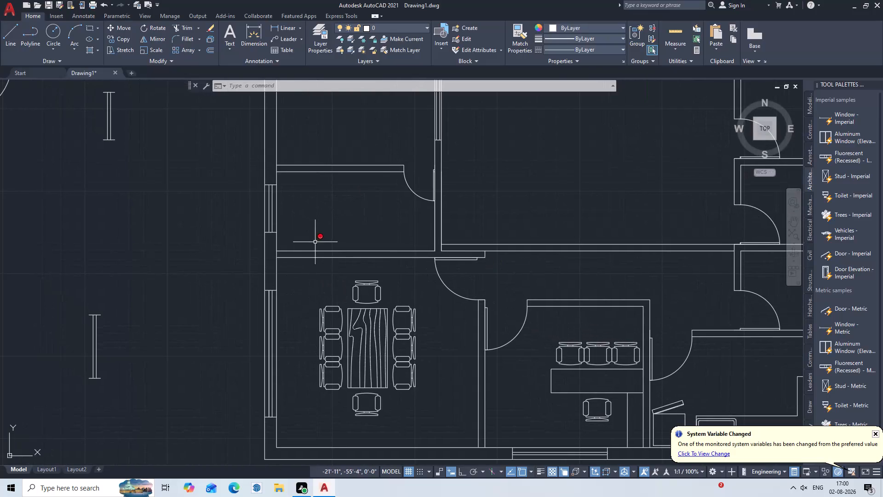
middle_drag(315, 241, 358, 318)
scroll(353, 307, up, 2)
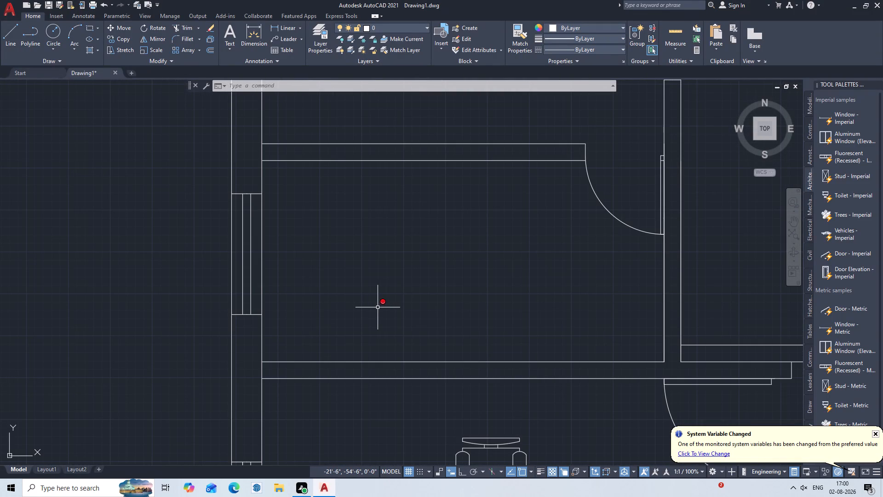
Open DesignCenter and display the blocks of House Designer.dwg.
key(ctrl+2)
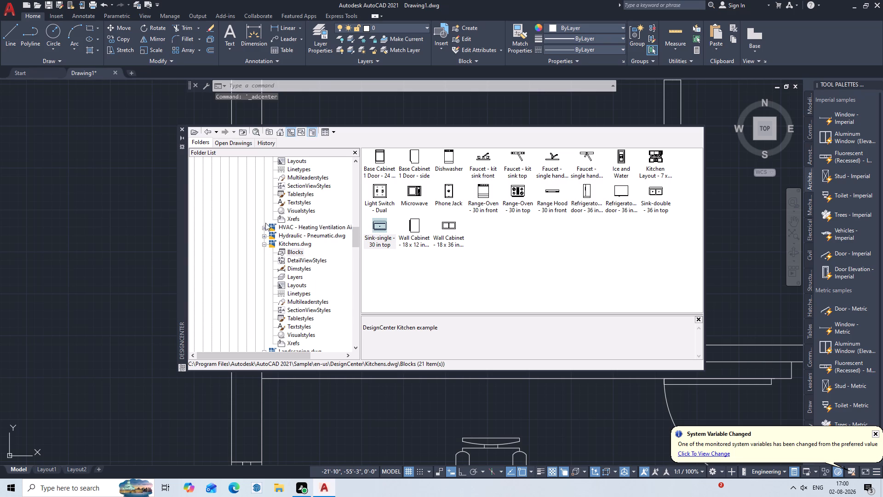
scroll(299, 246, down, 1)
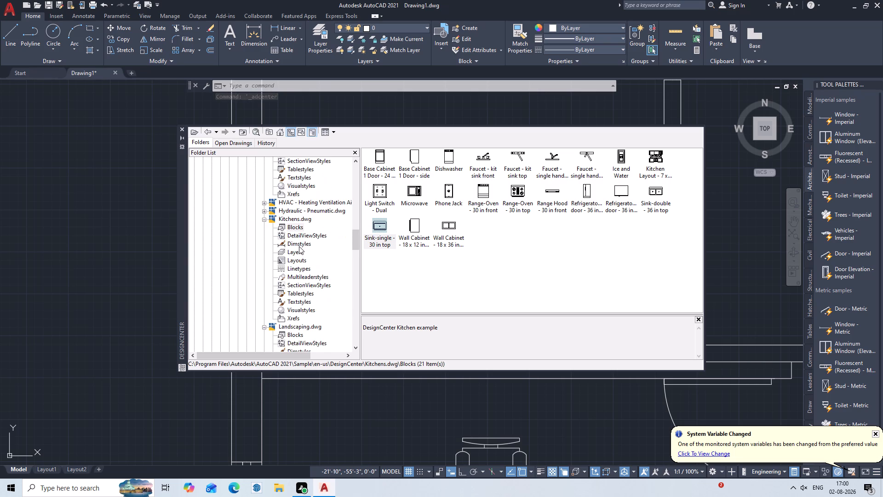
scroll(299, 246, down, 5)
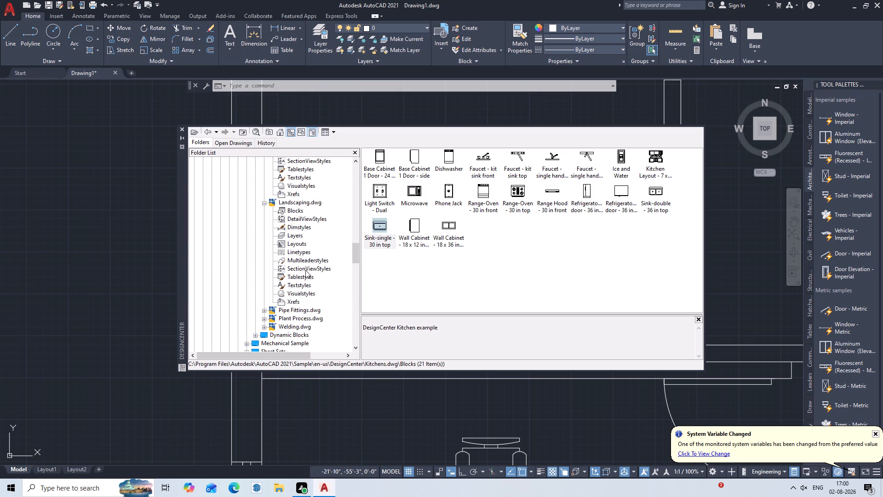
scroll(305, 270, down, 2)
scroll(305, 270, up, 4)
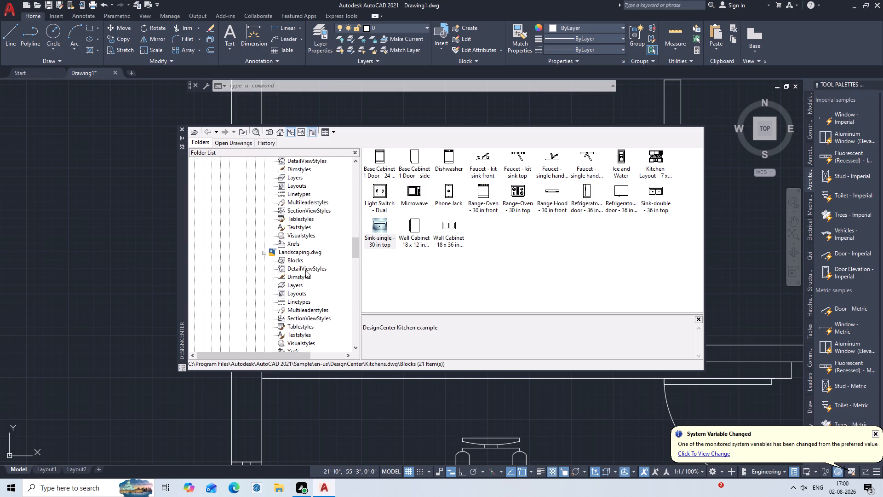
scroll(305, 270, up, 10)
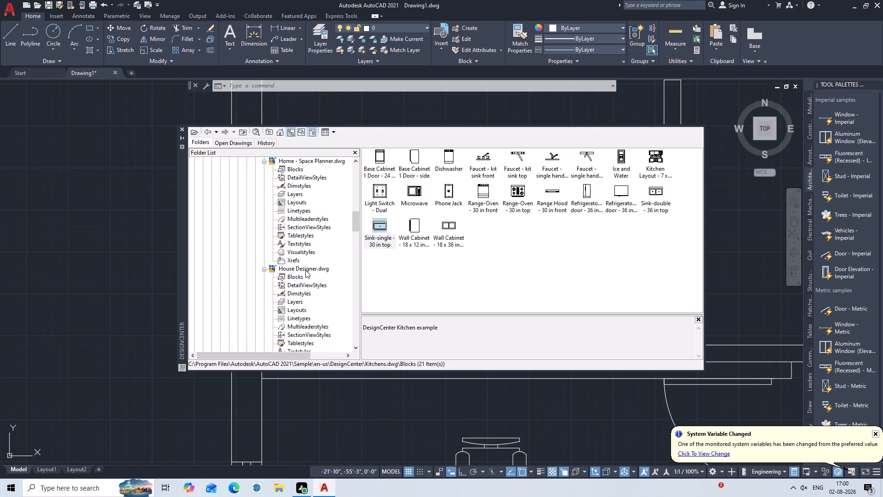
click(295, 272)
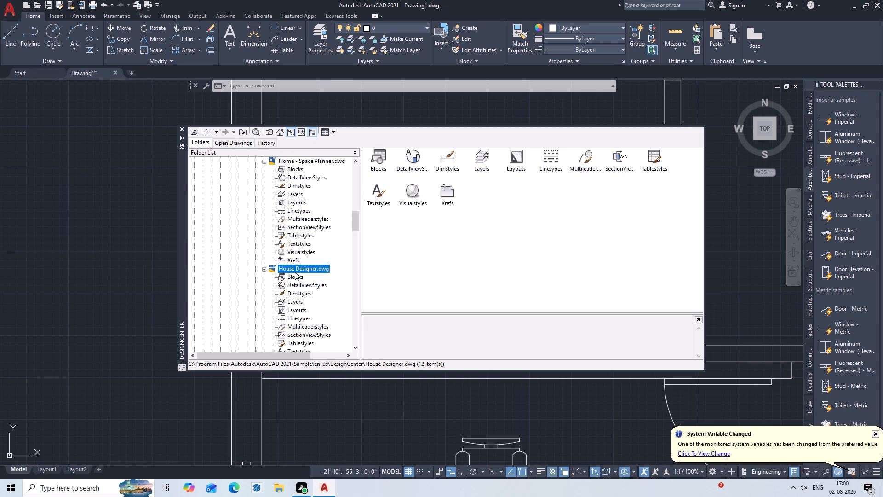
click(303, 275)
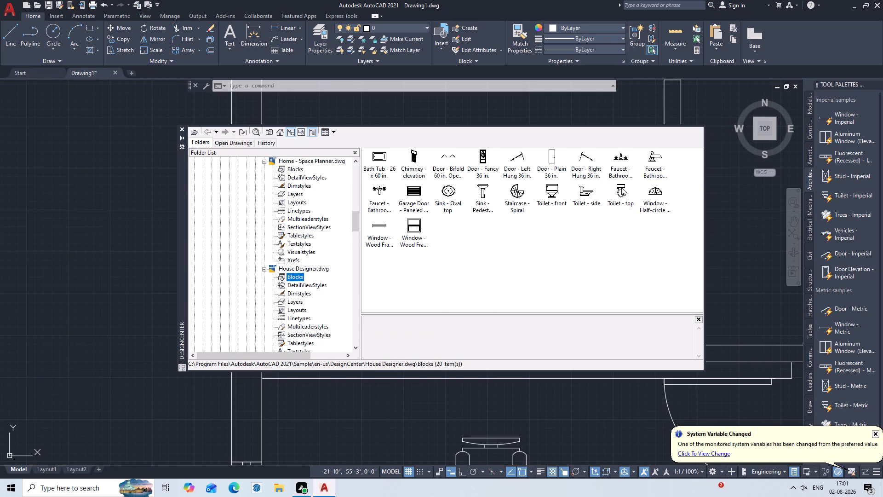
Insert the Toilet - top block at scale 1 and angle 0 in the empty space outside the small room's windowed wall.
drag(619, 187, 467, 184)
drag(450, 184, 428, 185)
drag(409, 185, 401, 185)
drag(391, 185, 99, 231)
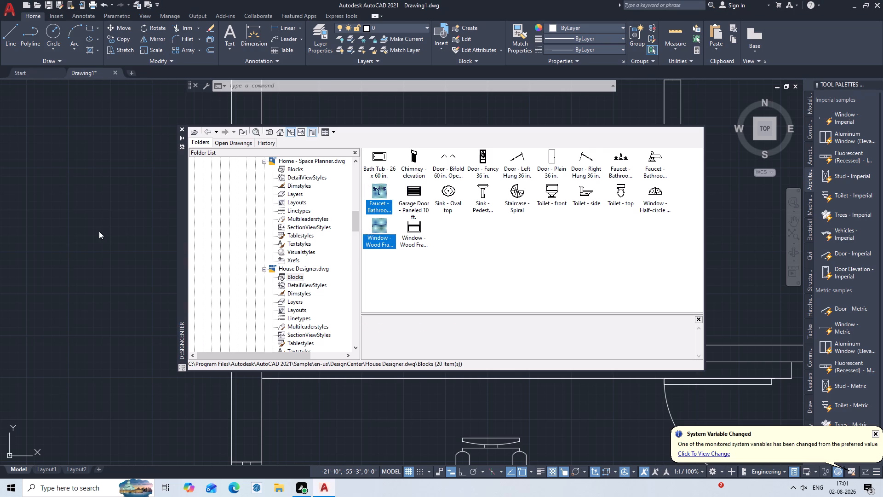
click(621, 186)
click(621, 186)
drag(621, 186, 140, 222)
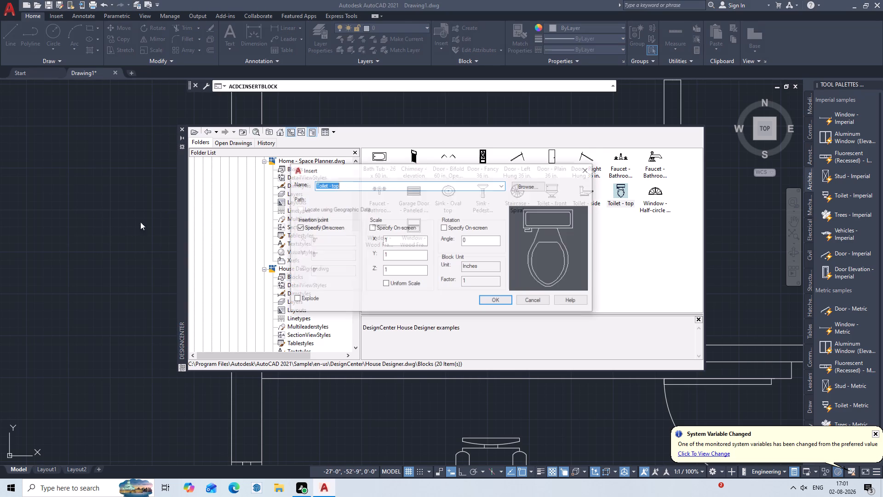
drag(140, 222, 102, 225)
double_click(494, 300)
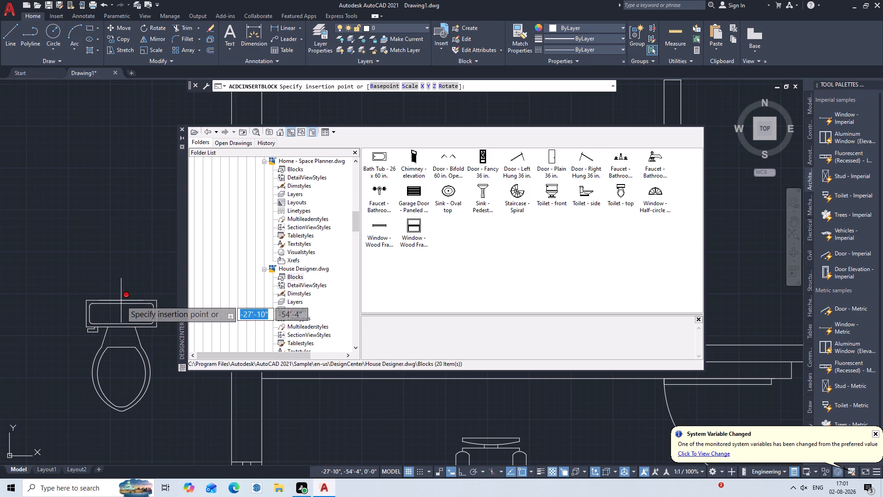
click(90, 236)
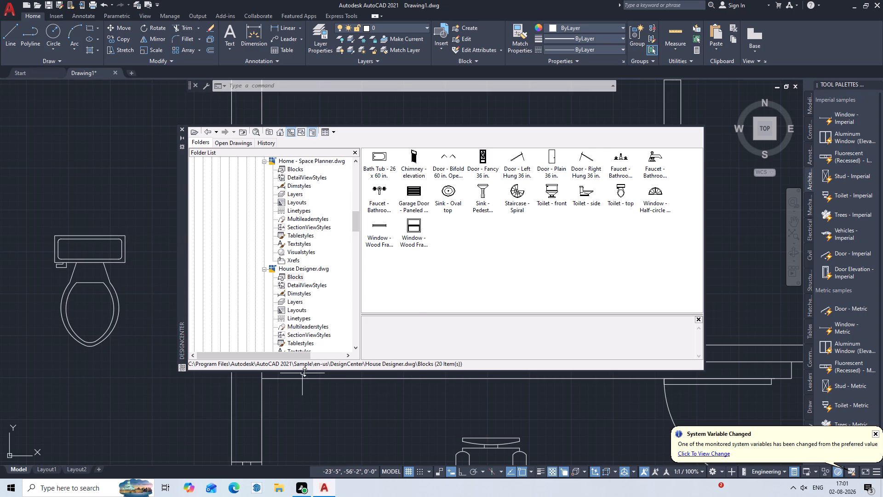
Place the Sink - Oval top block just above the toilet, outside the small room.
scroll(417, 301, down, 1)
drag(447, 196, 110, 175)
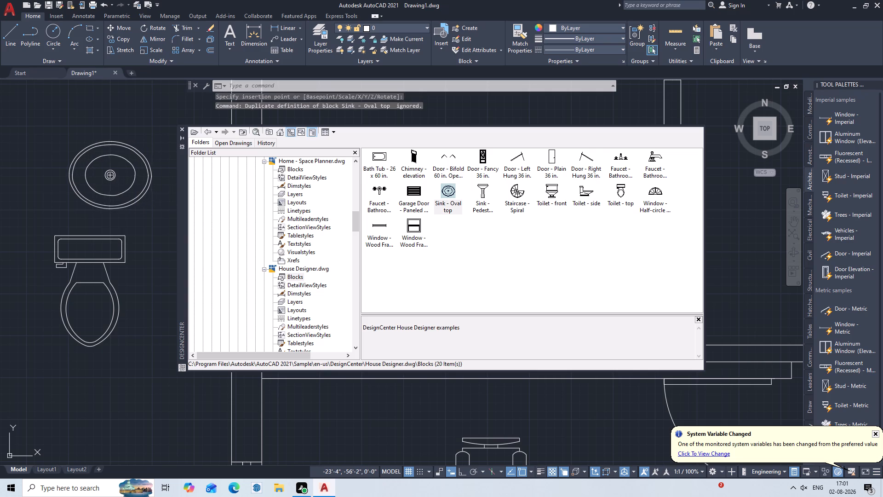
Set the Sink - Oval top block down just above the toilet outside the small room and close DesignCenter.
drag(110, 175, 111, 174)
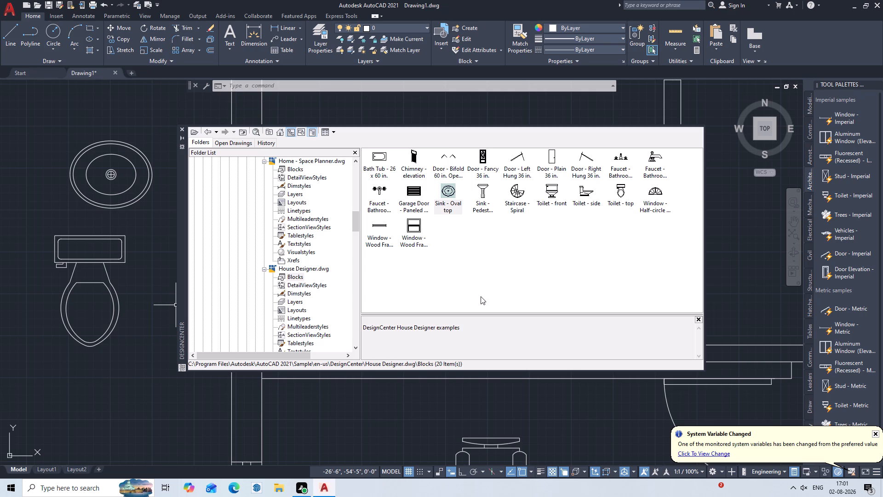
key(ctrl+2)
Rotate the toilet 90 degrees counterclockwise about the front of its bowl, with Ortho on.
scroll(323, 244, down, 1)
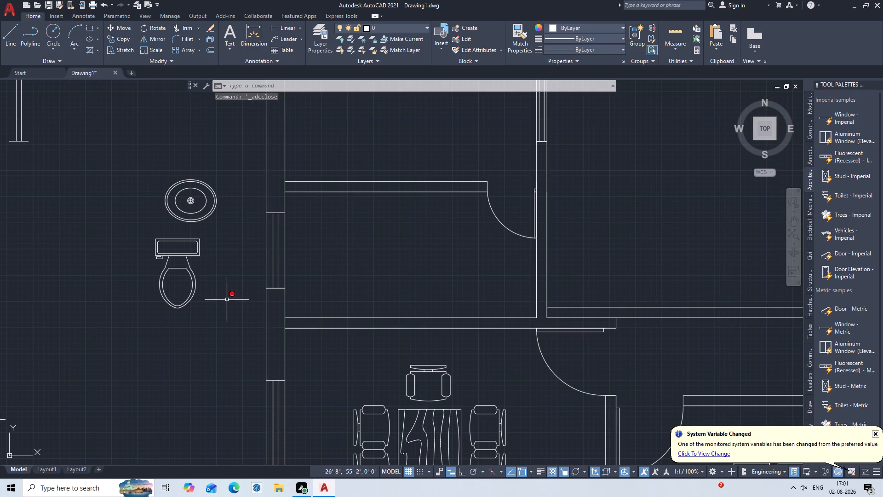
key(r)
key(o)
key(Return)
click(198, 248)
key(Return)
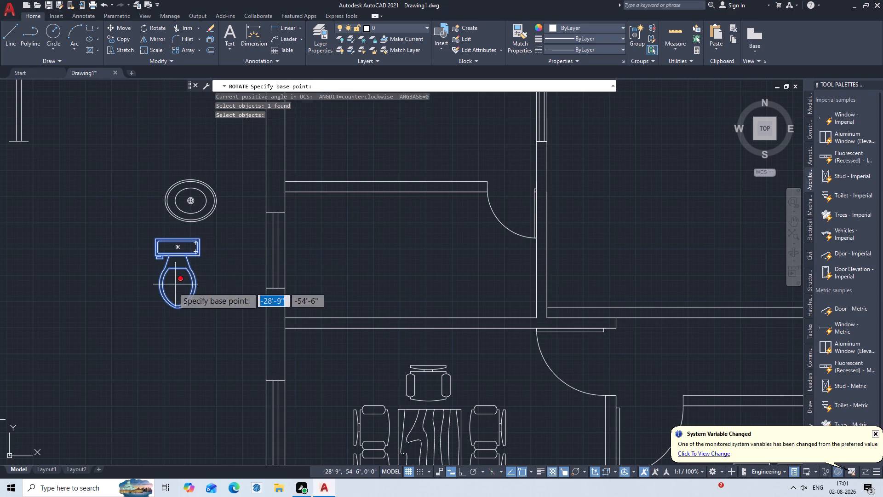
click(173, 308)
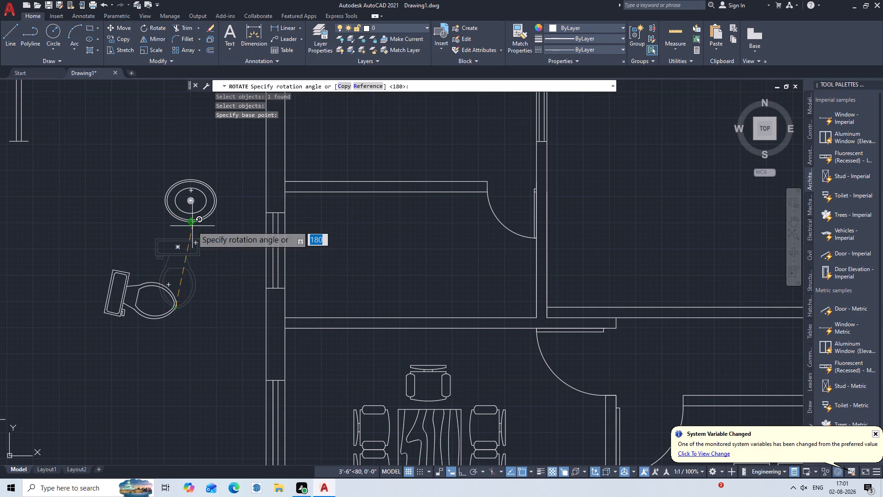
key(F8)
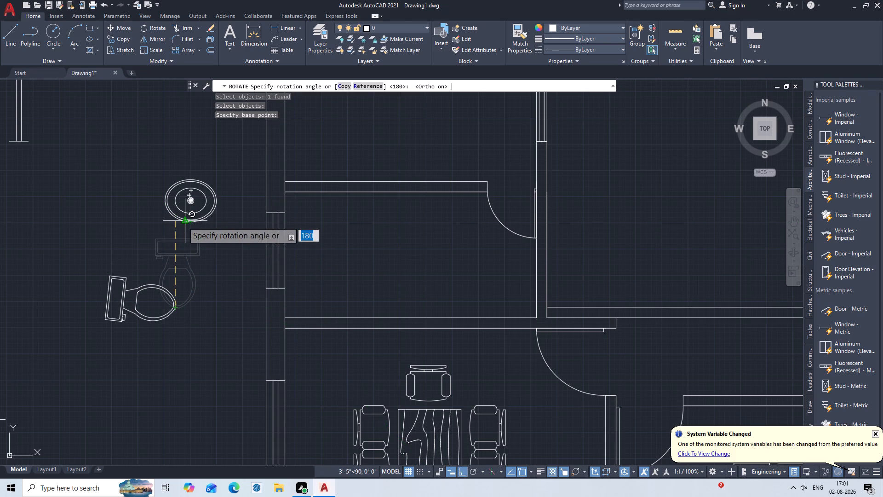
click(176, 212)
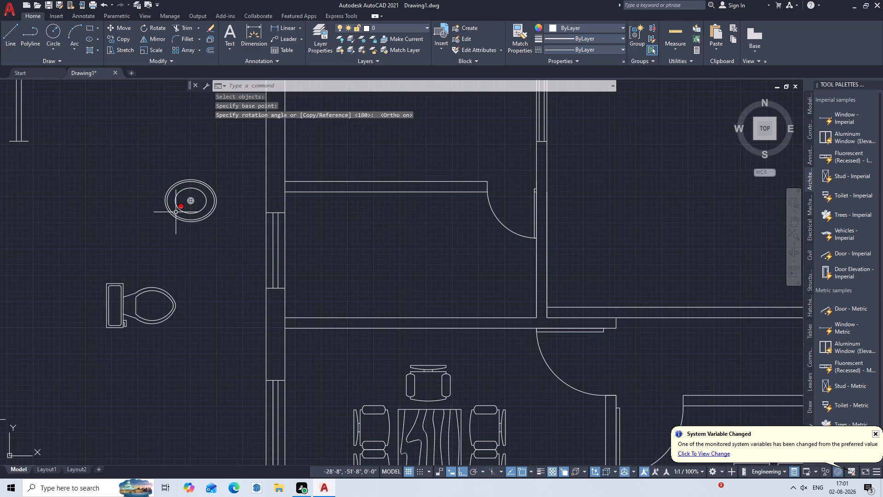
Copy the rotated toilet horizontally into the small room, with its tank just inside the windowed wall.
middle_drag(167, 248, 243, 247)
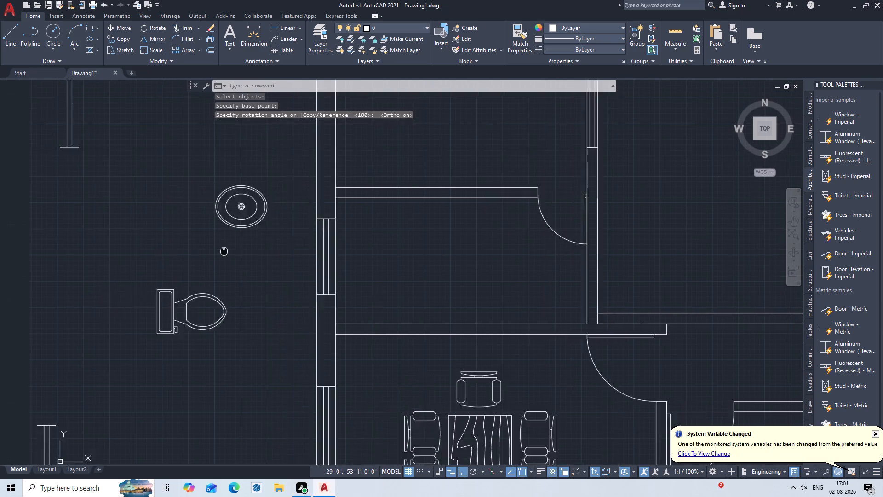
middle_drag(243, 247, 298, 236)
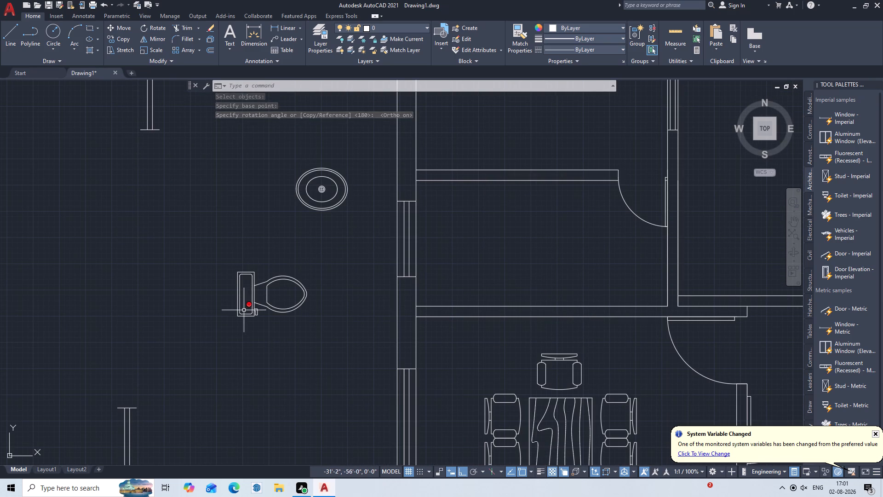
key(c)
text(OP)
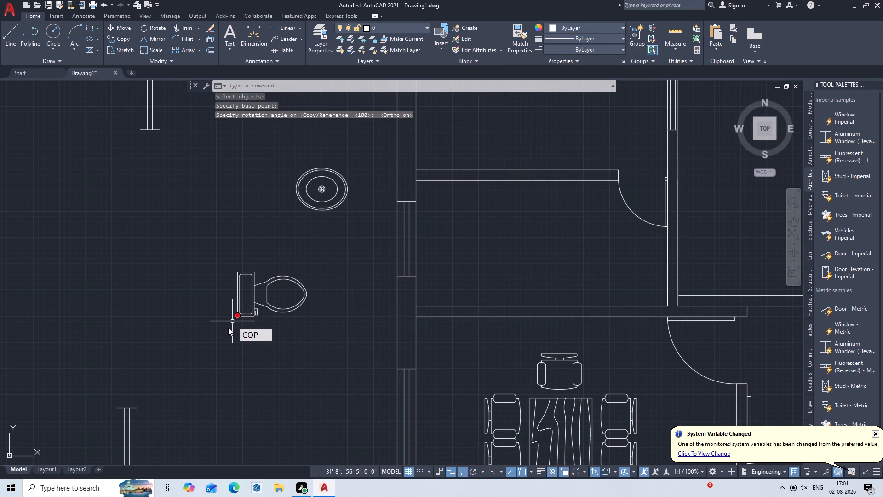
key(Return)
click(266, 297)
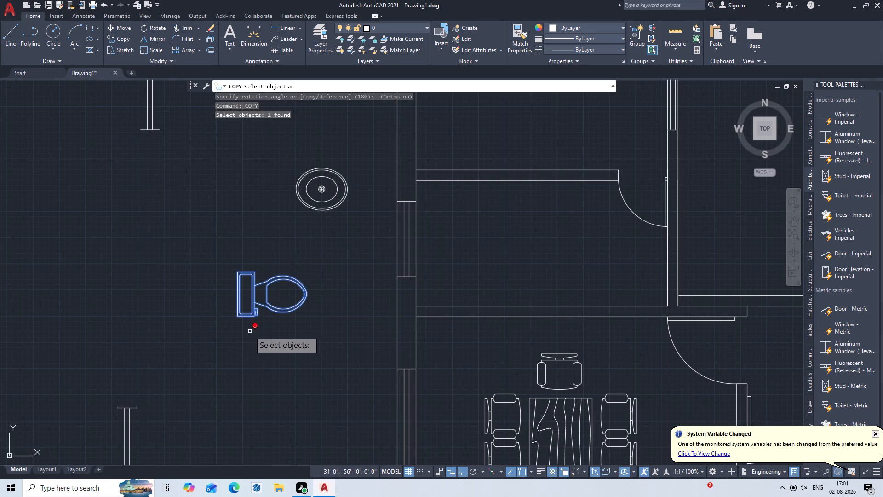
key(Return)
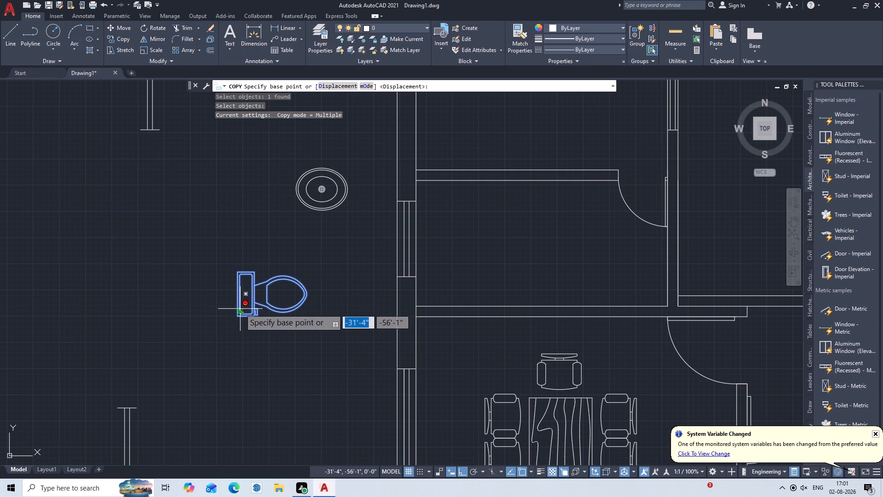
click(242, 293)
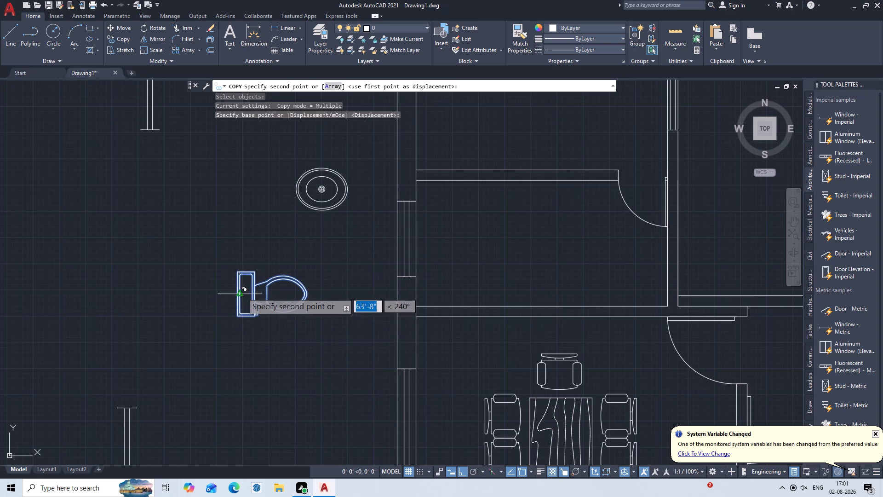
click(423, 228)
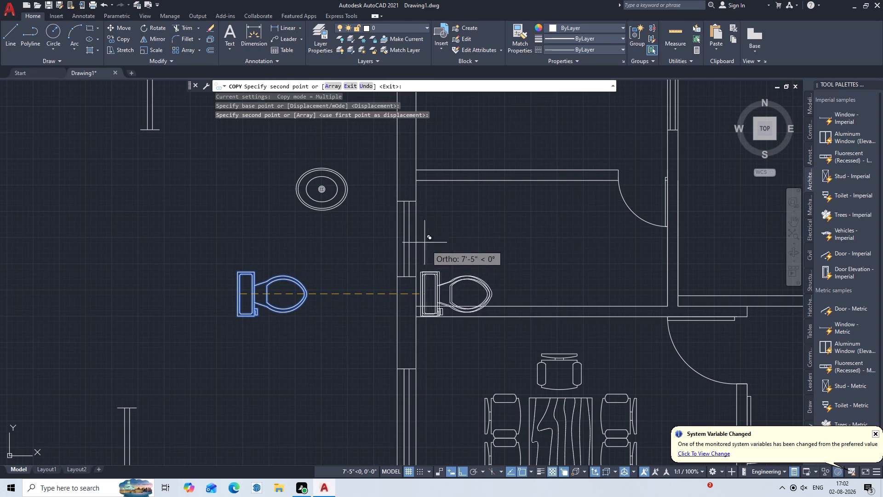
key(Escape)
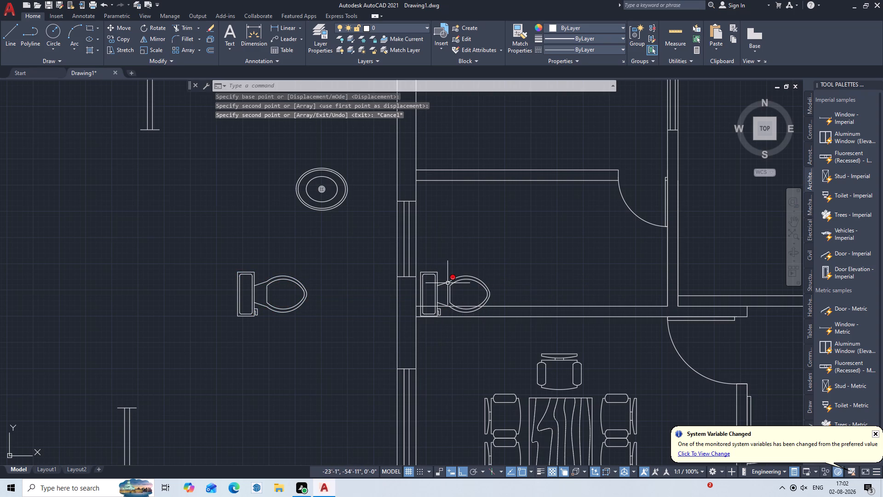
Move the copied toilet straight up about 2'-8" so it sits beside the window, with Ortho off.
key(m)
key(Return)
click(453, 280)
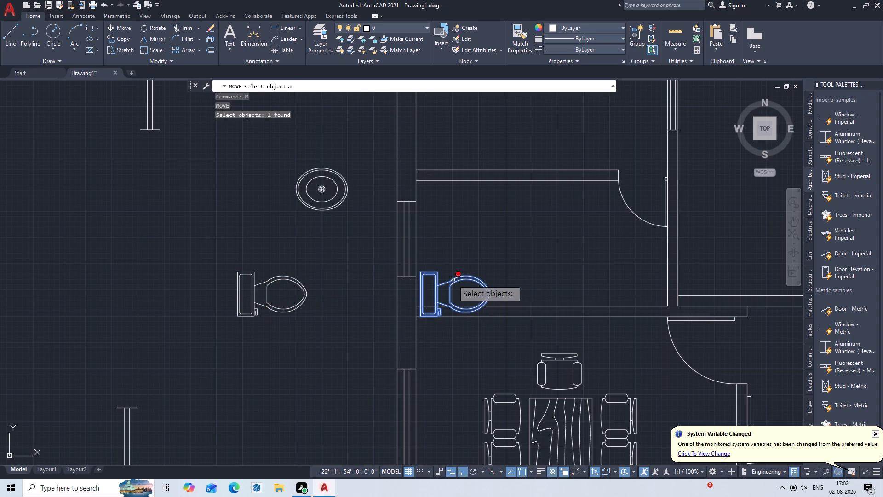
key(Return)
key(F8)
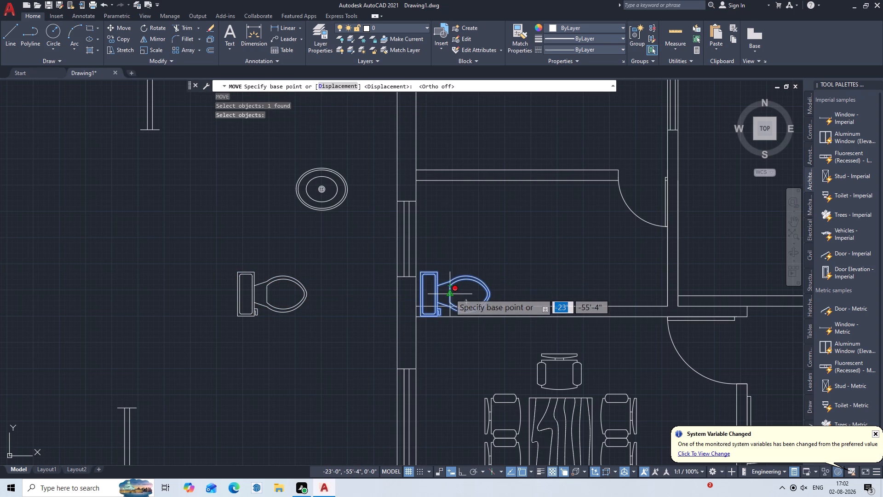
click(419, 293)
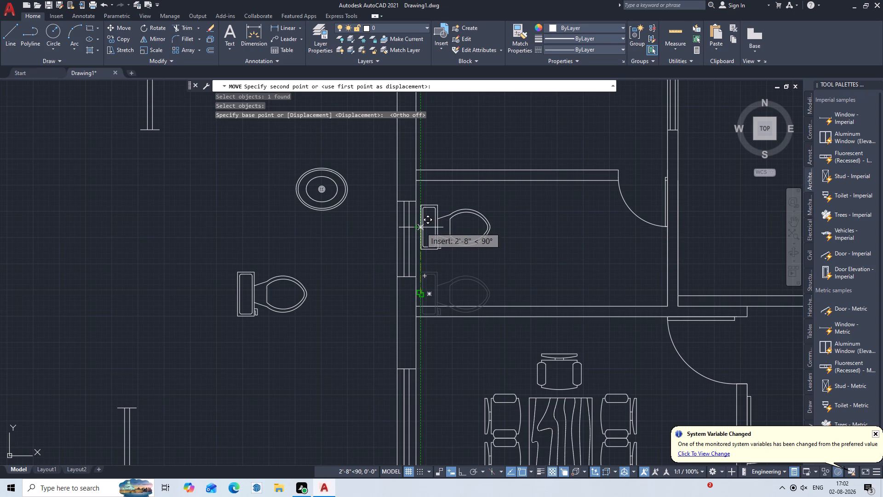
click(421, 227)
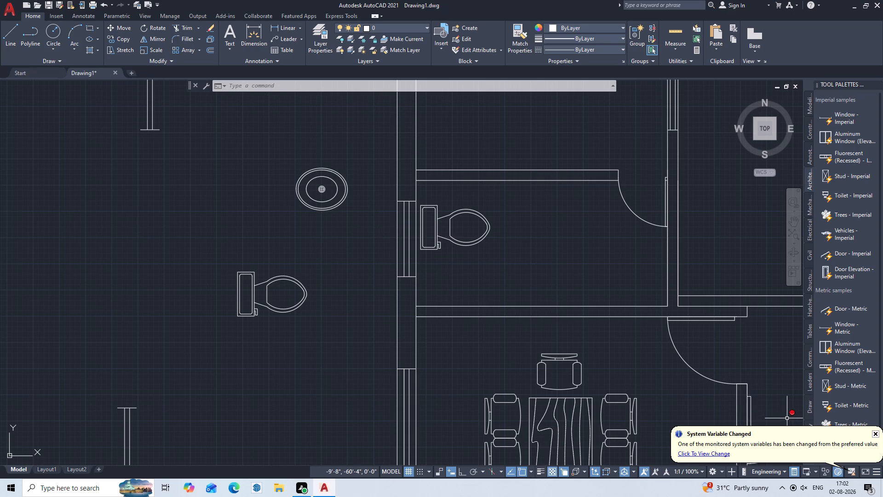
key(Escape)
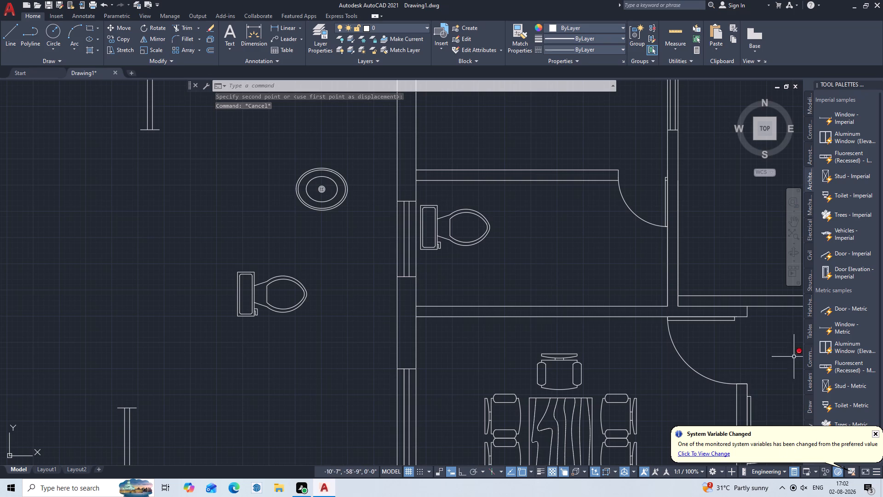
Copy the oval sink into the small room between toilet and door, its top edge touching the upper wall's inner face.
key(c)
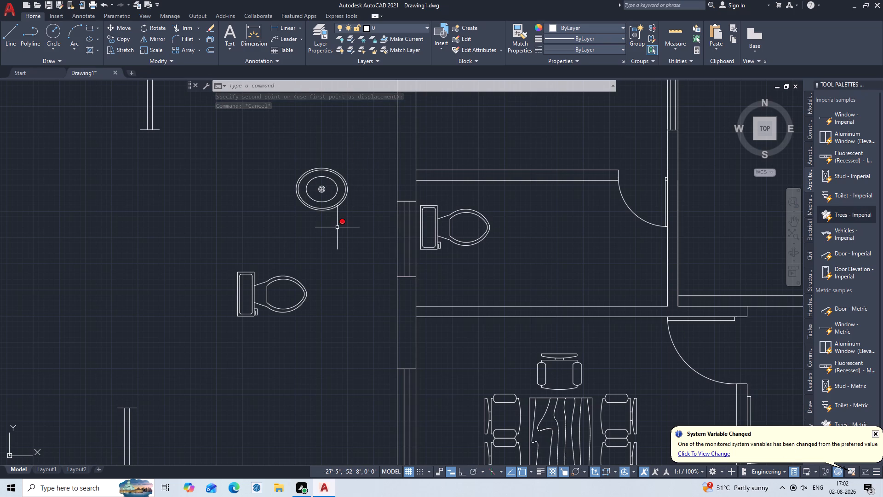
key(o)
key(p)
key(Return)
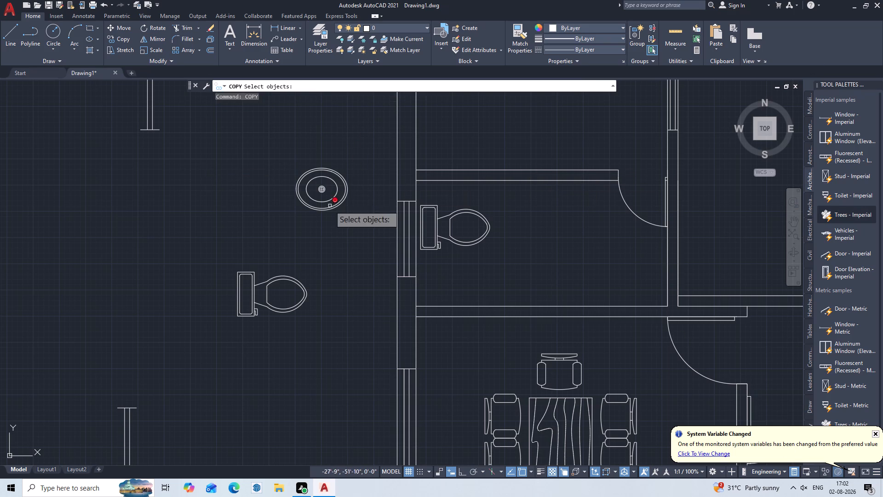
click(344, 179)
key(Return)
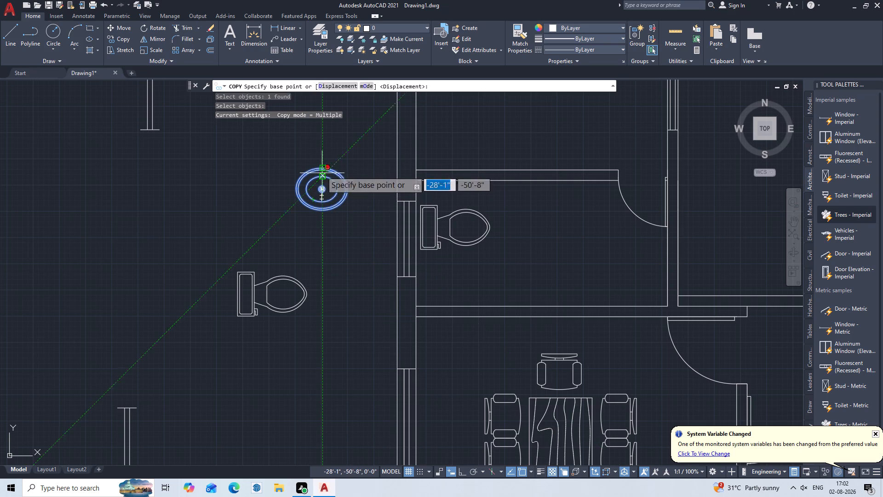
scroll(322, 160, up, 3)
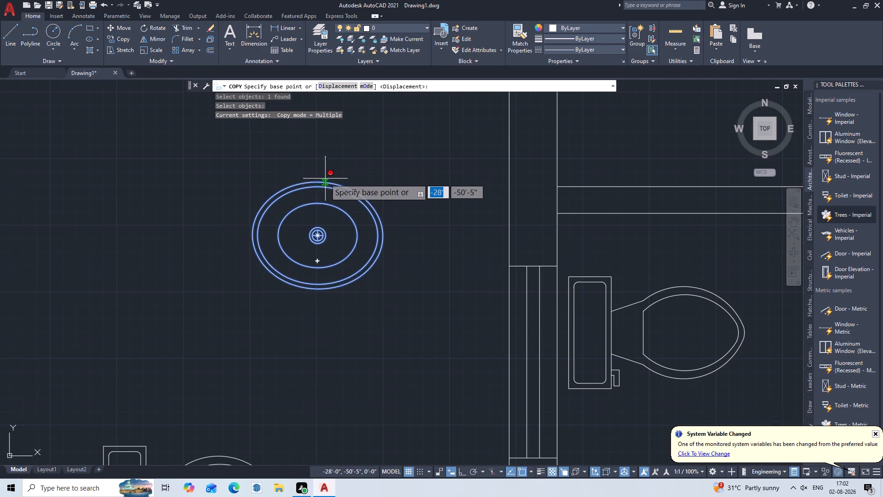
click(318, 179)
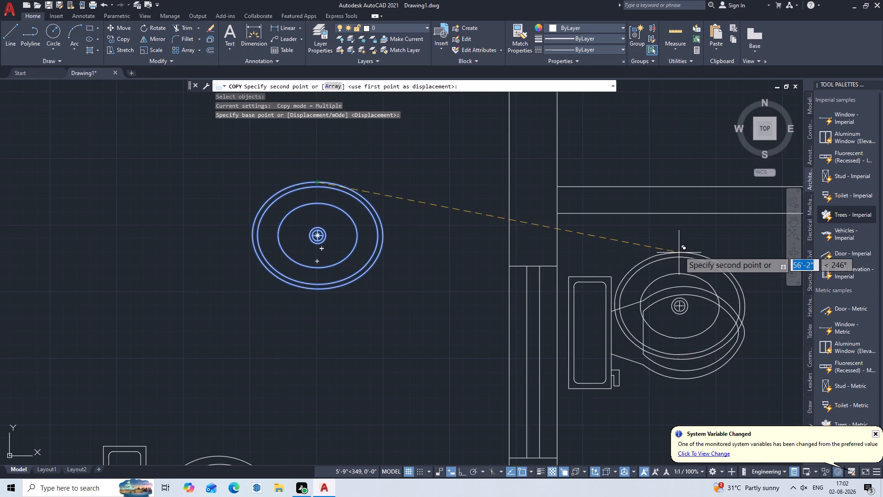
scroll(679, 251, down, 2)
middle_drag(679, 251, 360, 250)
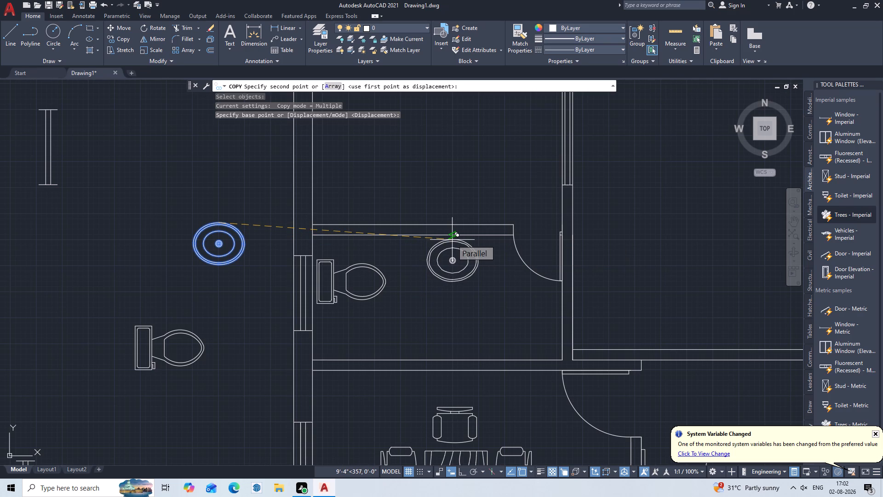
scroll(452, 240, up, 2)
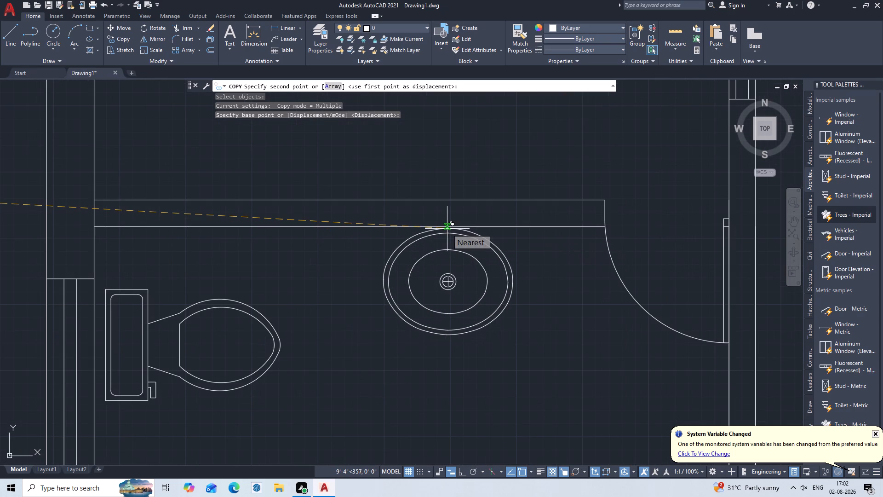
click(448, 229)
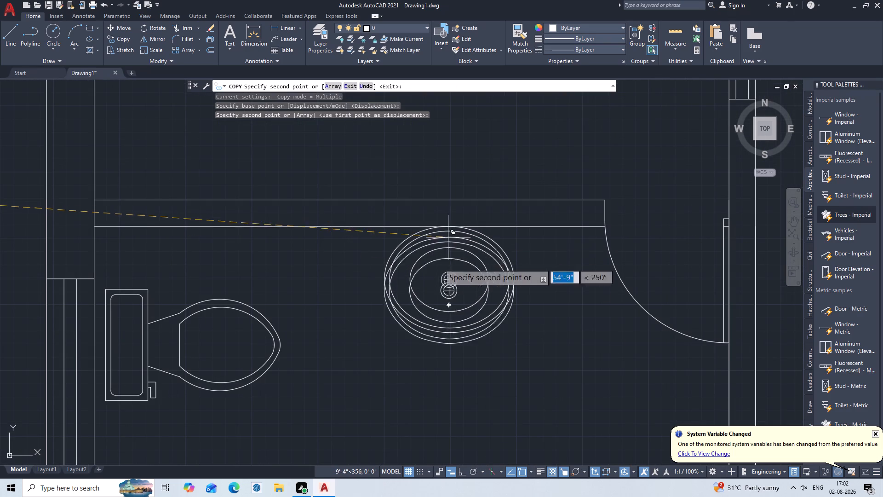
key(Escape)
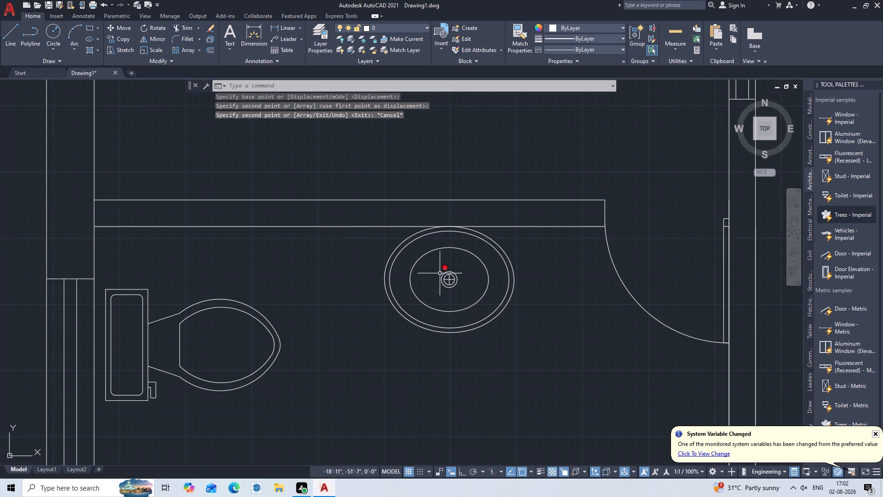
Draw a vertical line about 2' long down from the wall's inner face, between the toilet and the oval sink, with Ortho on.
scroll(447, 258, up, 3)
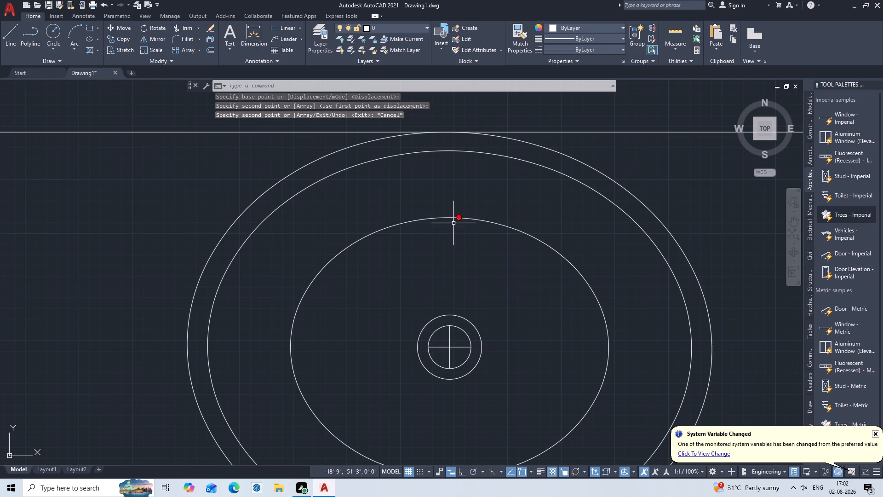
scroll(453, 214, up, 2)
middle_drag(414, 375, 401, 481)
scroll(414, 375, down, 1)
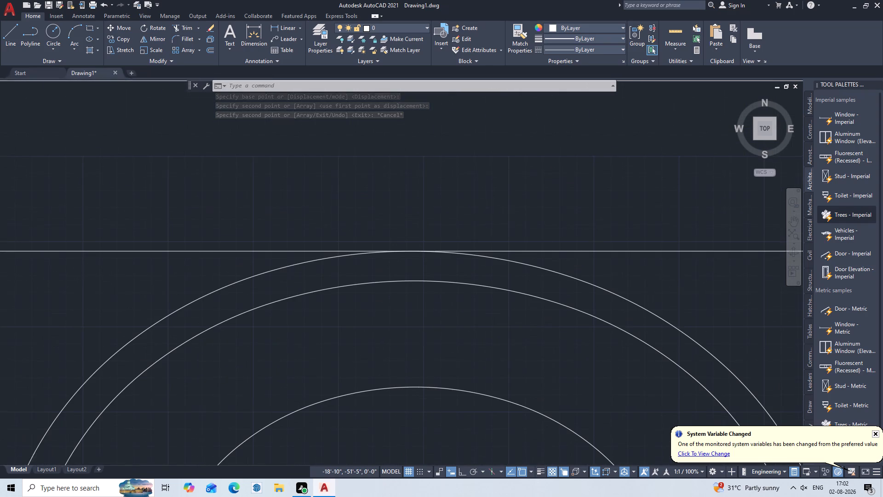
middle_drag(401, 481, 401, 482)
scroll(423, 346, down, 4)
middle_drag(418, 364, 422, 306)
scroll(422, 306, up, 1)
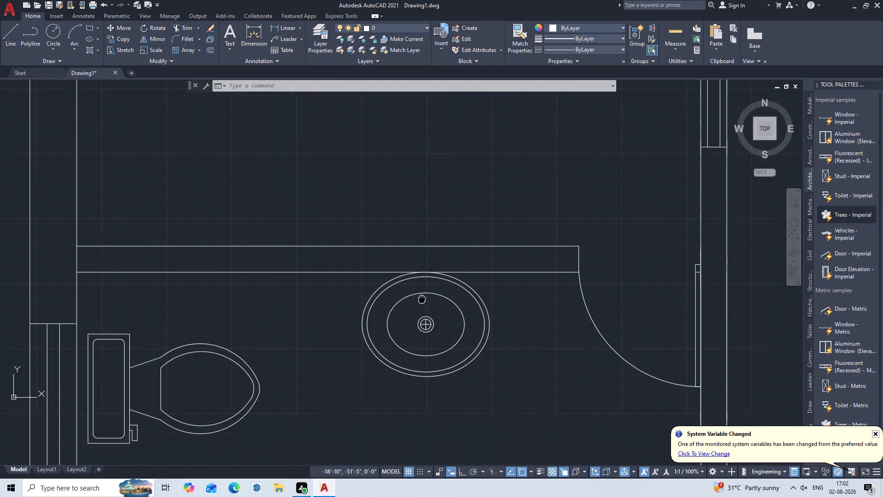
key(l)
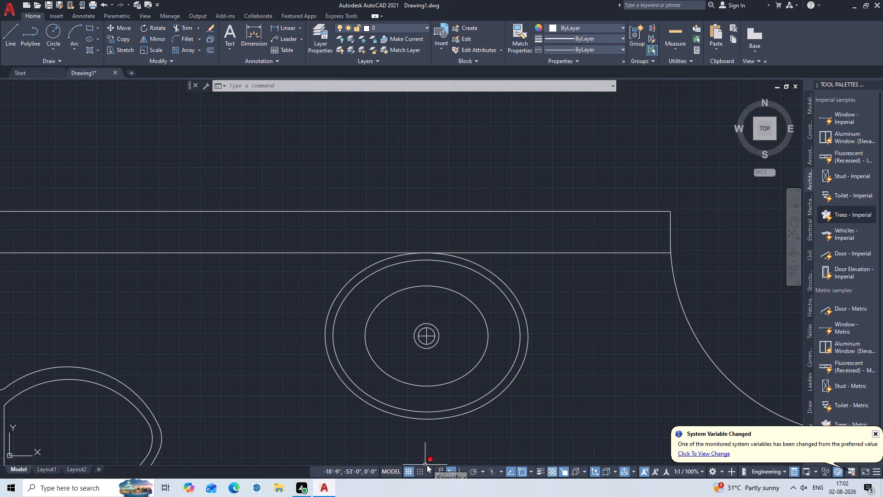
key(Return)
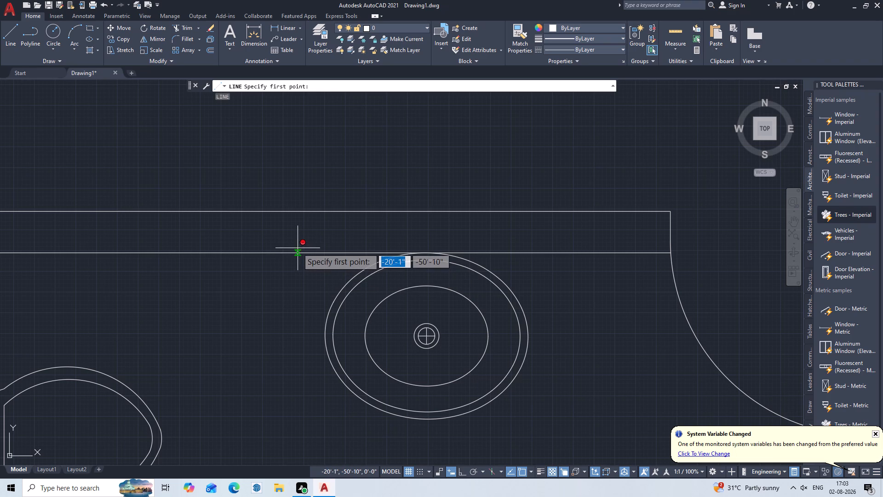
click(298, 252)
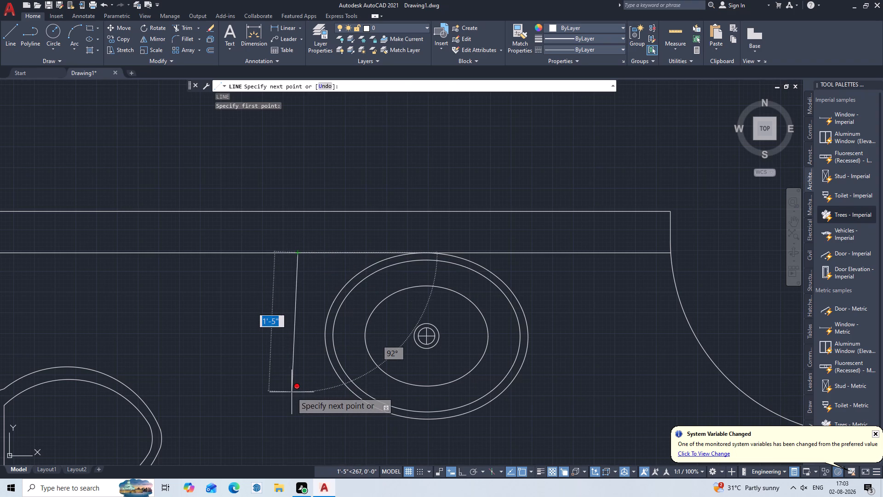
key(F8)
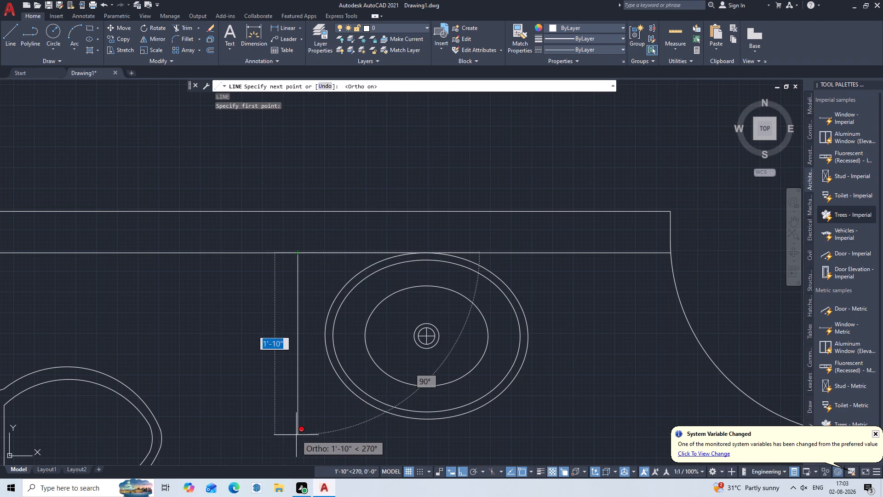
click(297, 448)
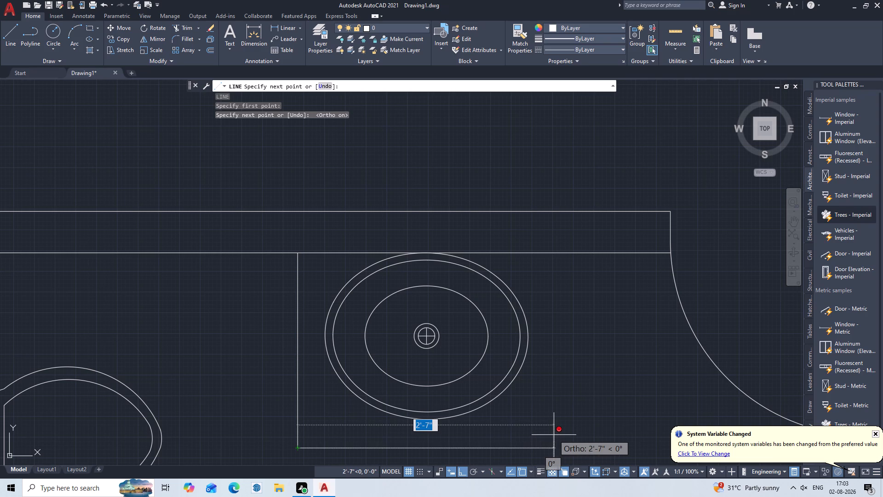
key(Escape)
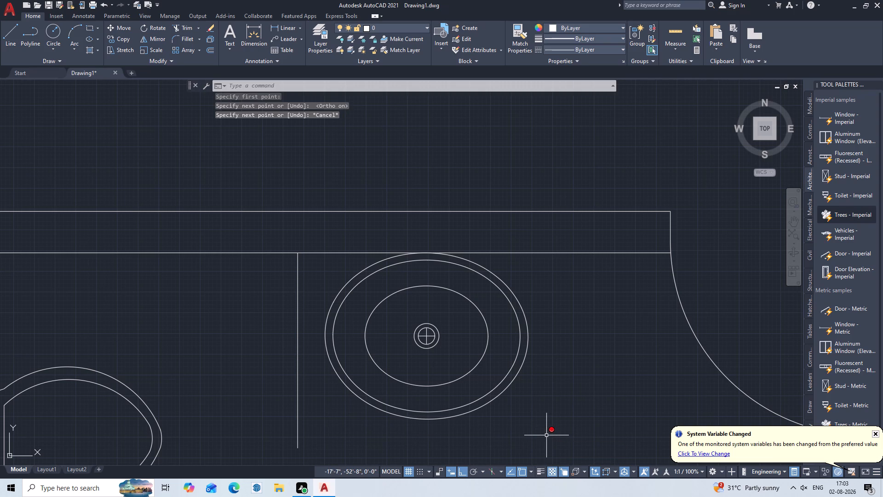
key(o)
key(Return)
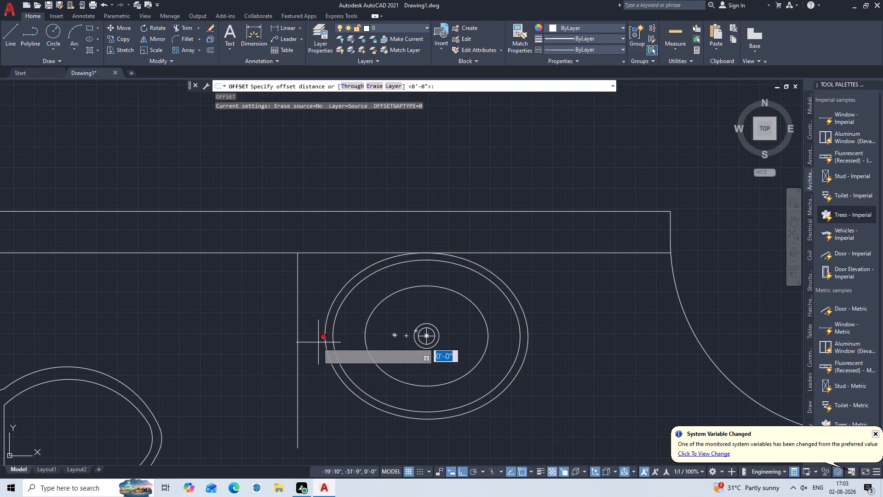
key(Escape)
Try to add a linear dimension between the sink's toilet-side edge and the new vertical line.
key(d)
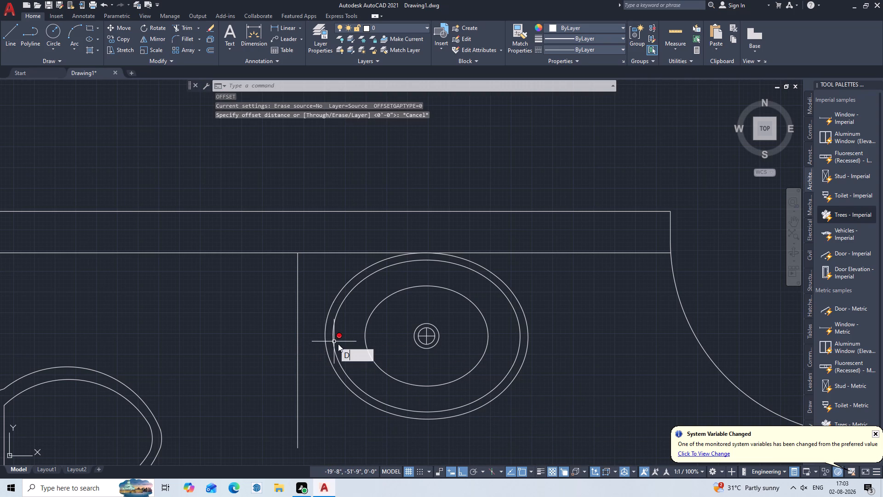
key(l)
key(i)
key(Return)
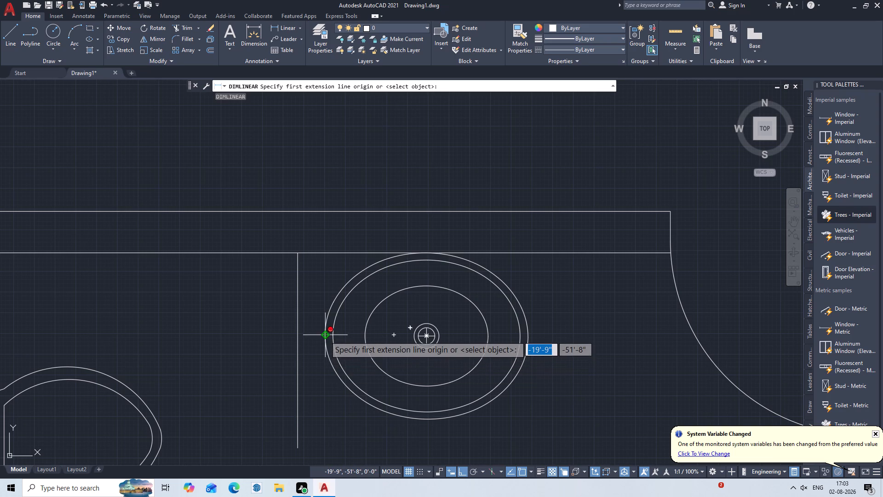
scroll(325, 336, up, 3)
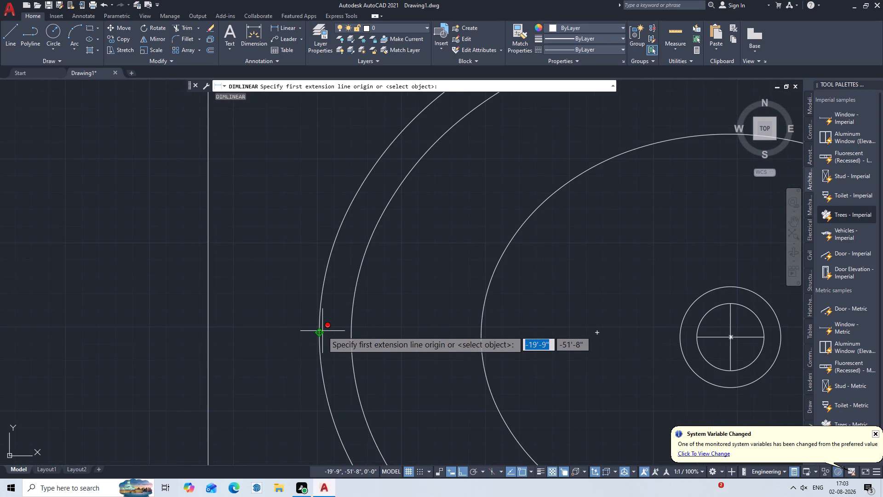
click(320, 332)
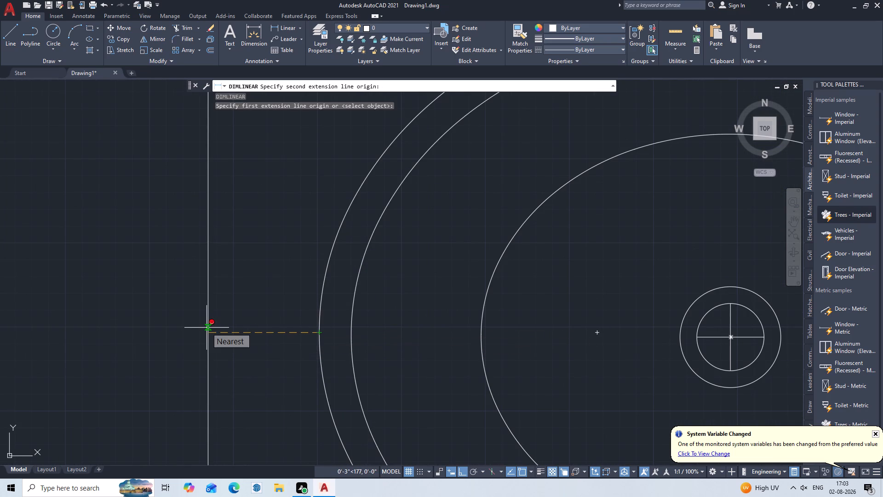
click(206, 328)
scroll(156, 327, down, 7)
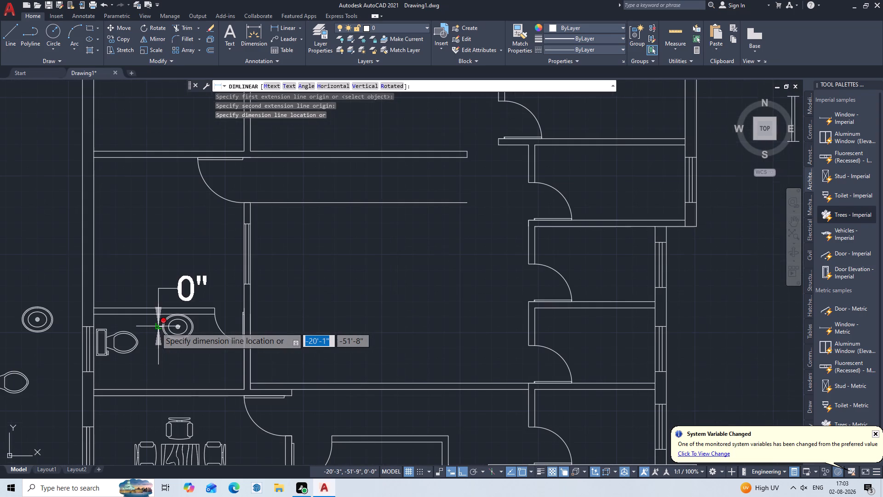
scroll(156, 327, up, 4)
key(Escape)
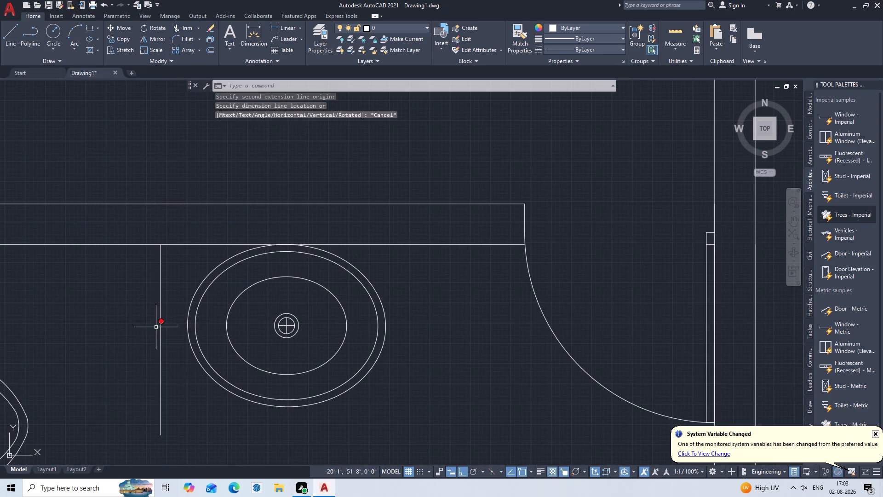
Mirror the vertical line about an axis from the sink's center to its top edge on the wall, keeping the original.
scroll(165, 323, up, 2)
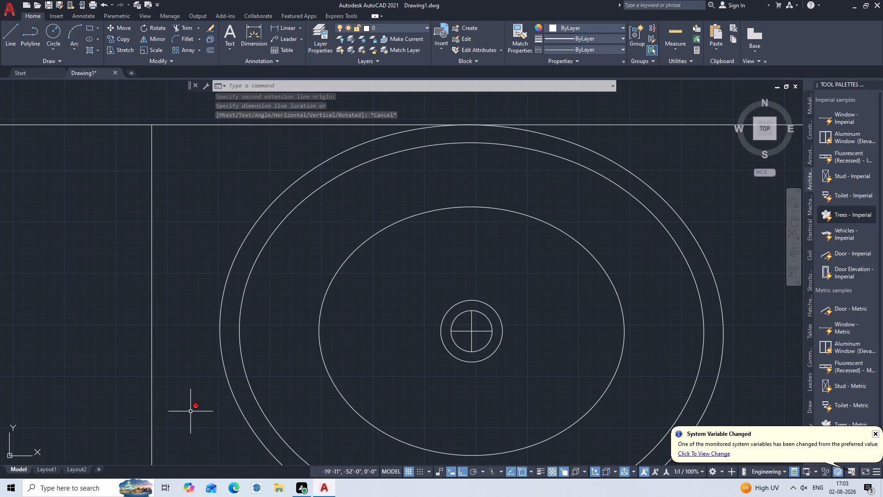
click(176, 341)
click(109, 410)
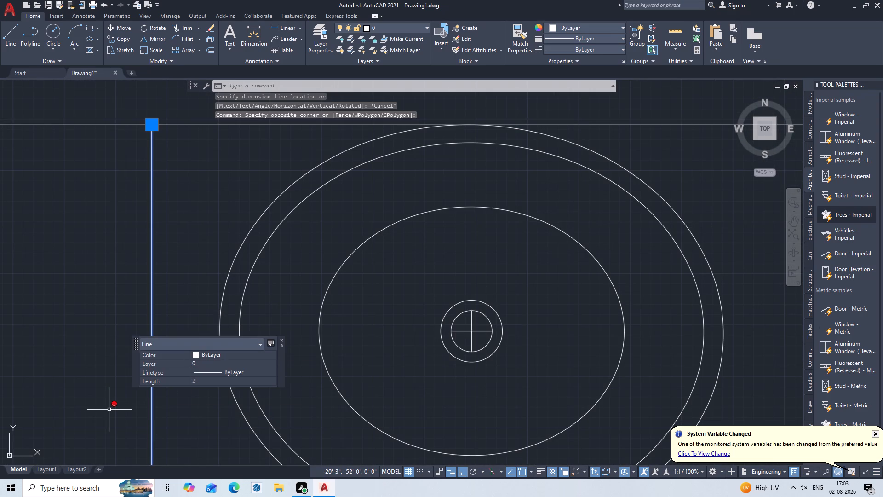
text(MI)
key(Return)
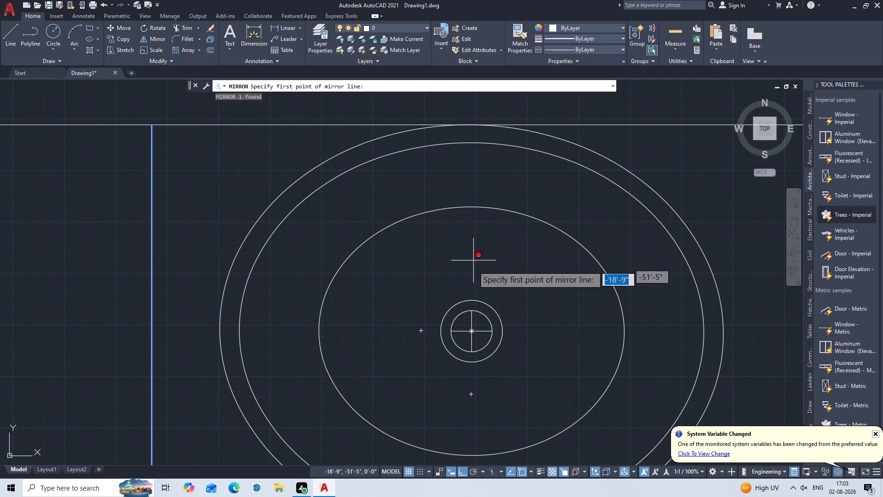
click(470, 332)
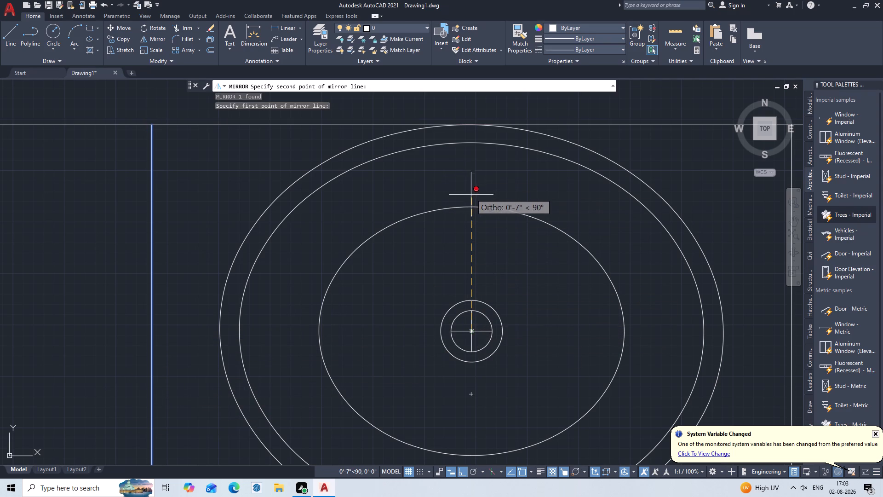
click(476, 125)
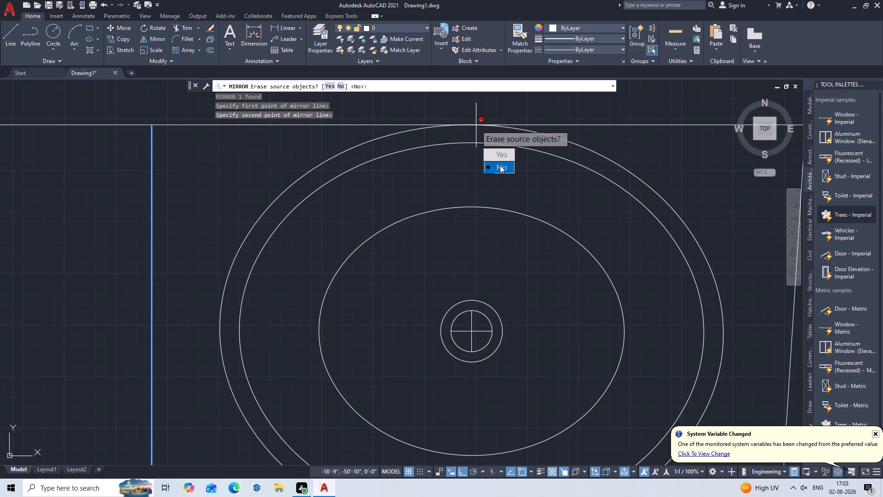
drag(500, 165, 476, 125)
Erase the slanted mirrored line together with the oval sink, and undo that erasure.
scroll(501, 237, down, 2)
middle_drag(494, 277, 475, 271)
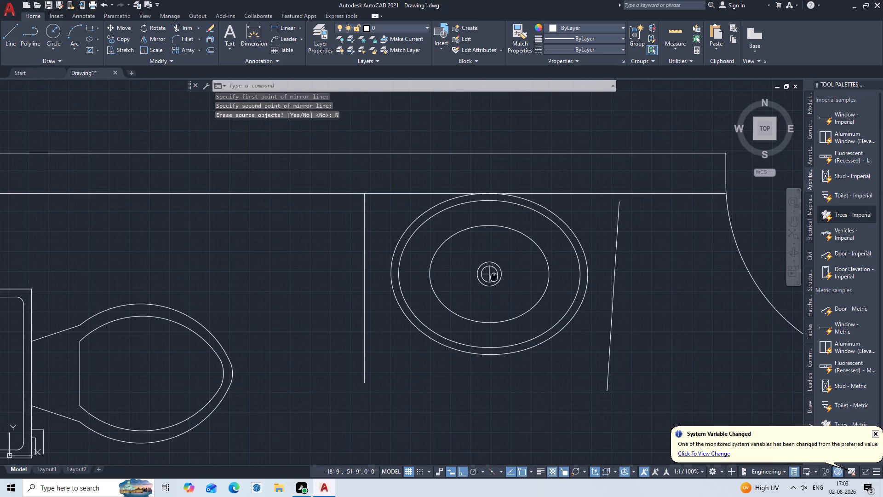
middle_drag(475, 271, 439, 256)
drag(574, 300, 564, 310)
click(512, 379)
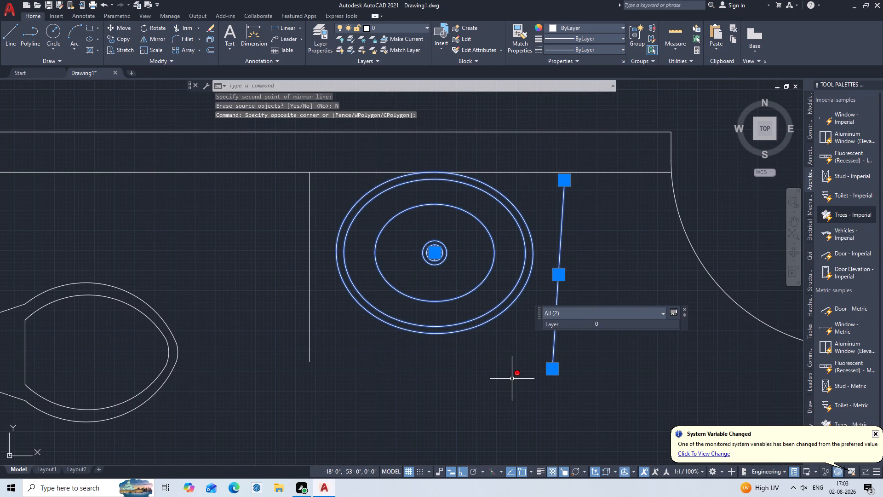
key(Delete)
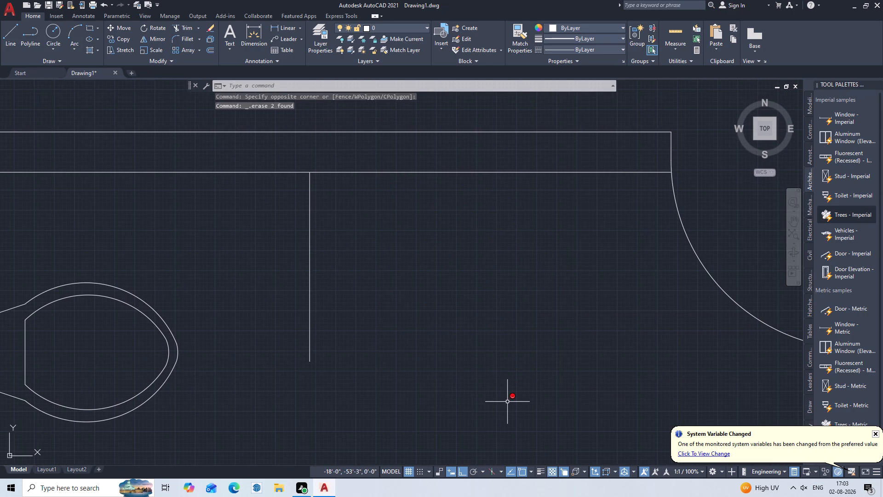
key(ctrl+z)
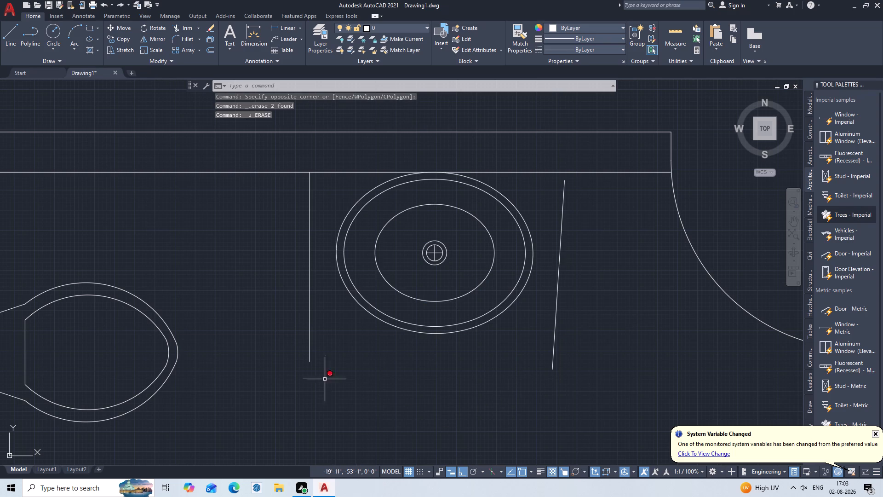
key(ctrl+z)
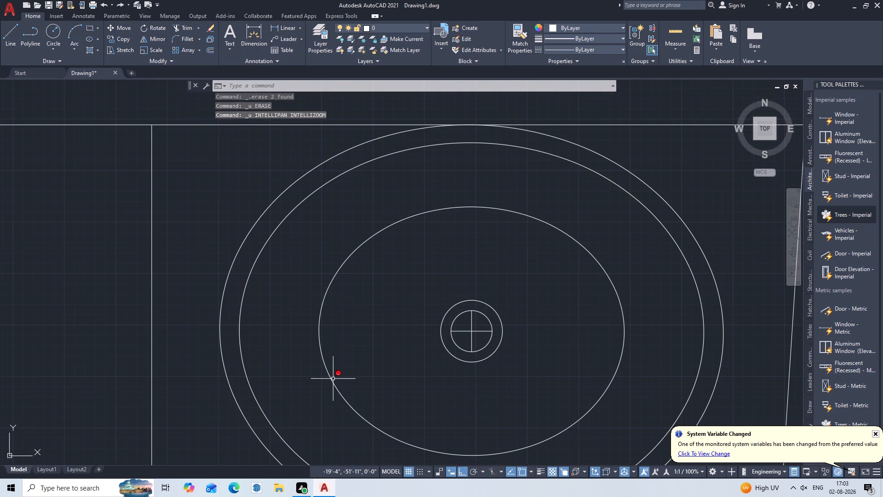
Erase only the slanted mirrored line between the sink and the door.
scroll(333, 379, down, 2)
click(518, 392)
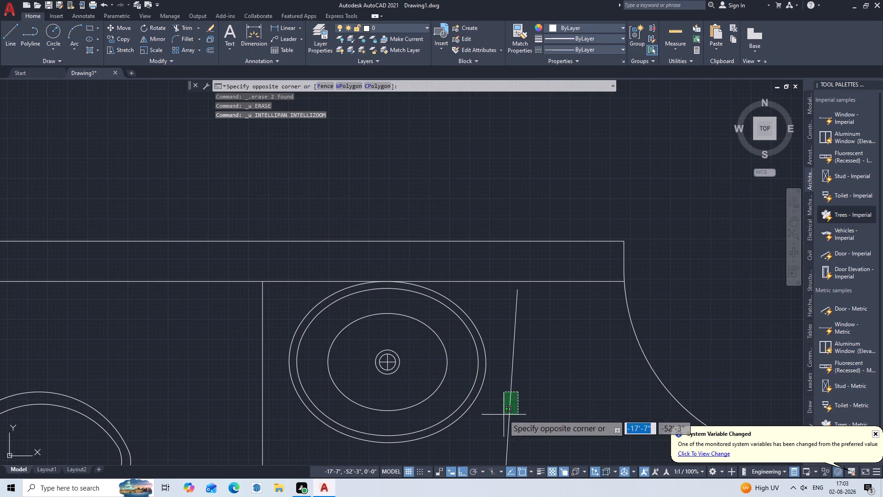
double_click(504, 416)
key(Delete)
Mirror the vertical line to the sink's door side about the exactly vertical axis through the sink's center, keeping the original.
middle_drag(493, 402, 483, 313)
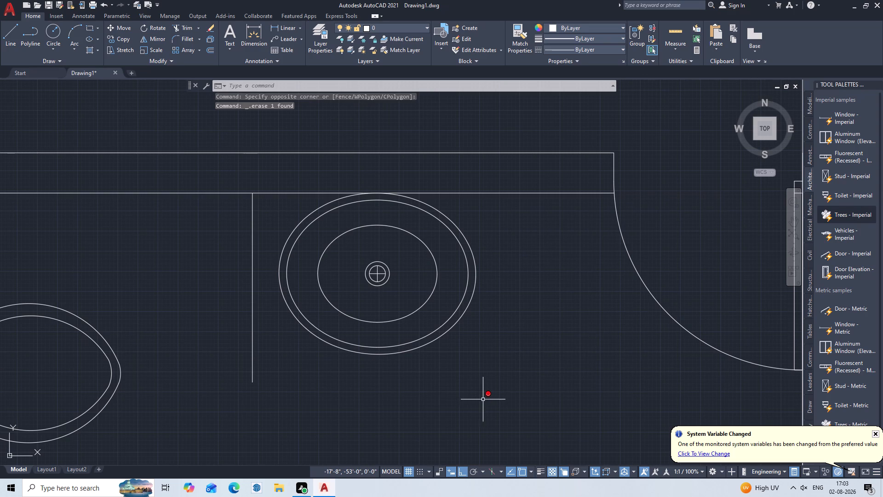
key(m)
key(i)
key(Return)
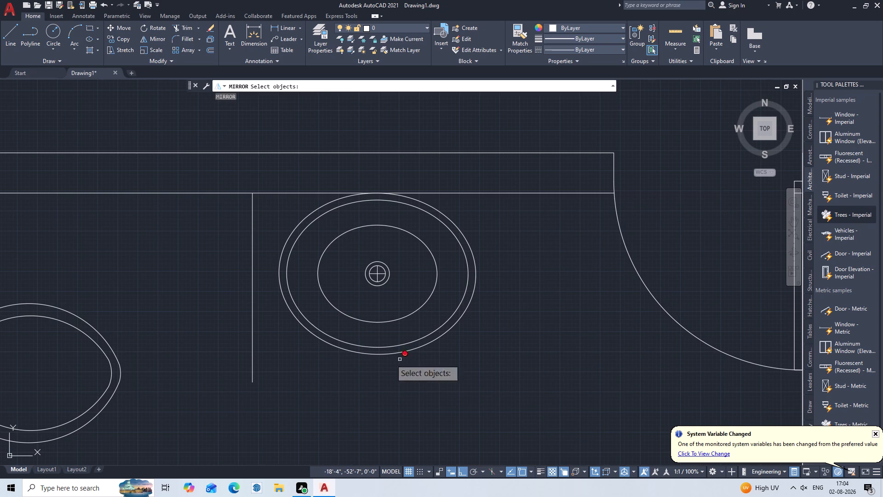
double_click(258, 348)
click(233, 381)
key(Return)
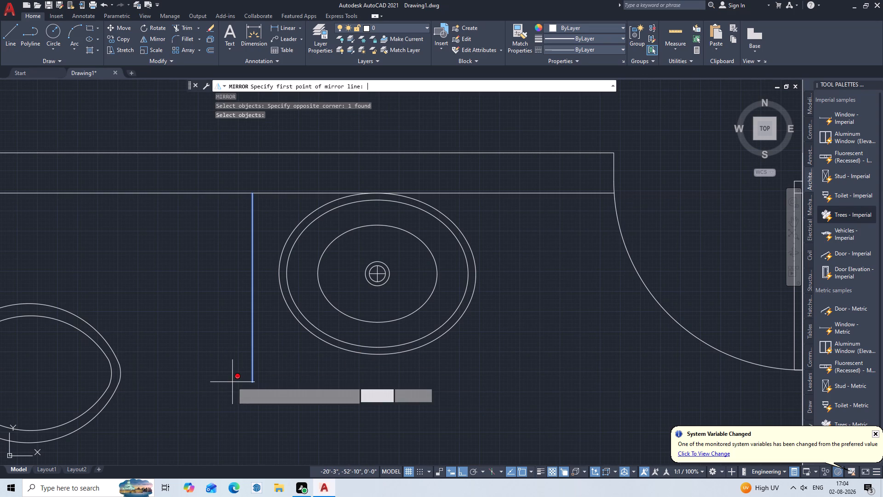
click(378, 276)
click(378, 193)
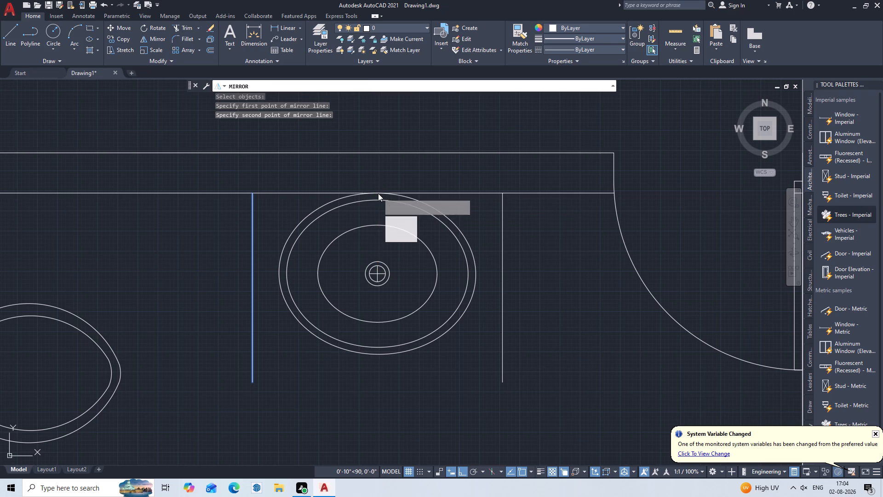
drag(398, 236, 378, 193)
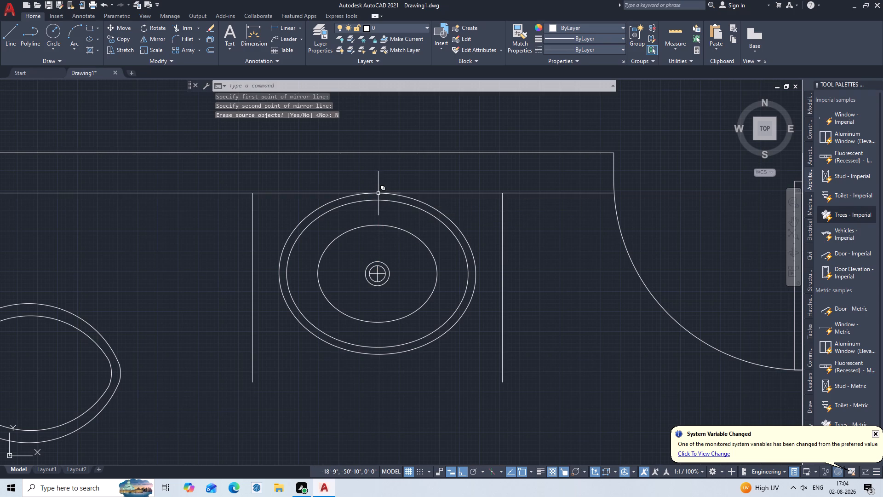
key(Escape)
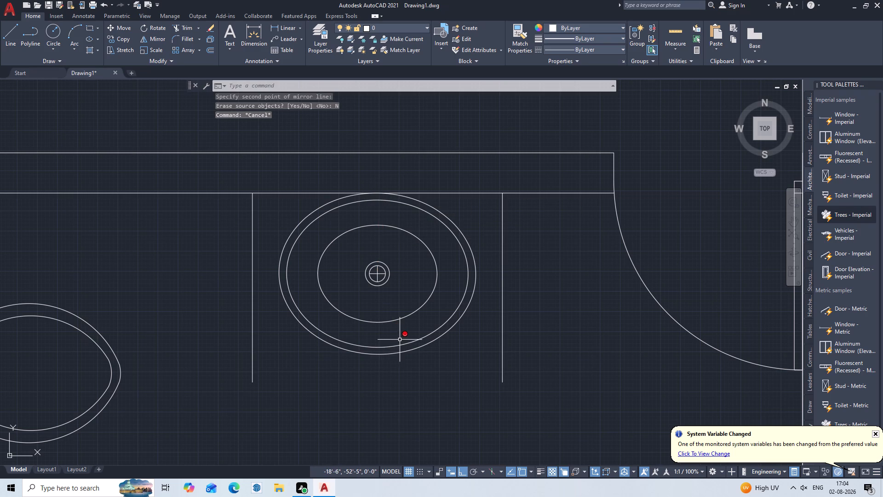
Draw a horizontal line about 2'-7" long joining the lower ends of the two vertical lines beside the oval sink.
key(l)
key(Return)
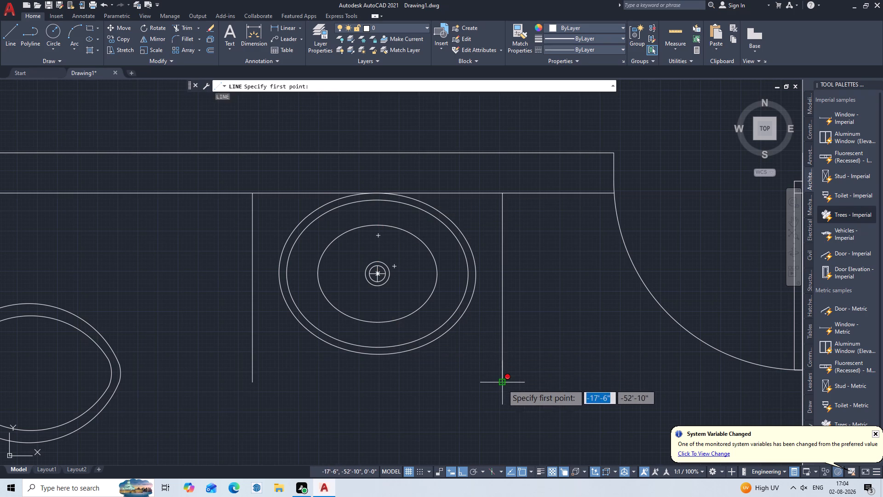
drag(503, 384, 498, 384)
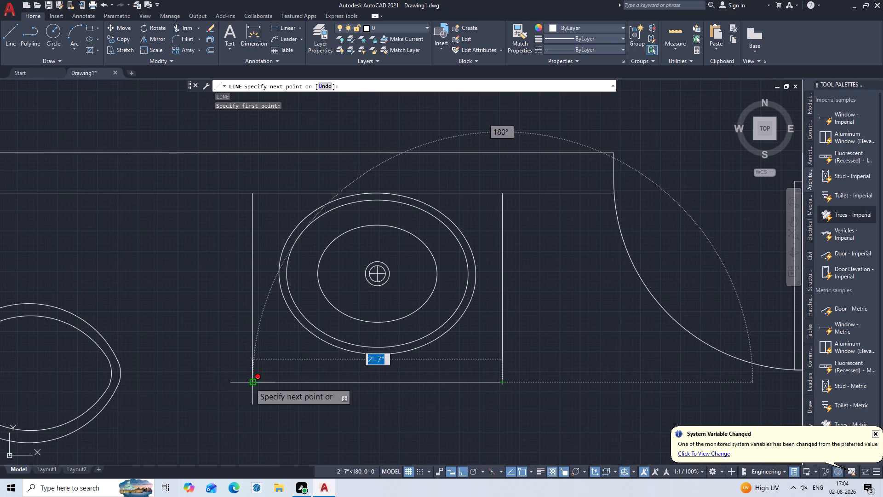
click(250, 383)
key(Escape)
scroll(284, 393, down, 2)
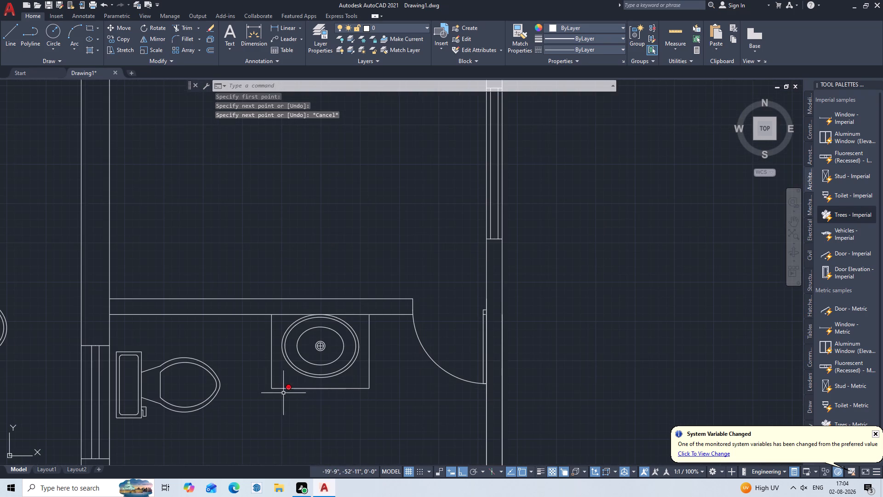
middle_drag(289, 389, 378, 229)
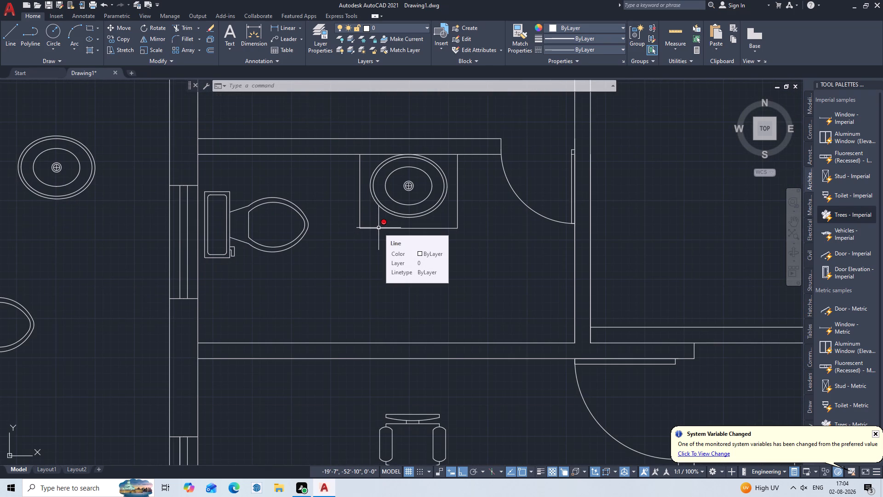
Move the toilet in the small room about 1 foot straight down along the window wall.
scroll(393, 266, up, 2)
middle_drag(393, 266, 369, 393)
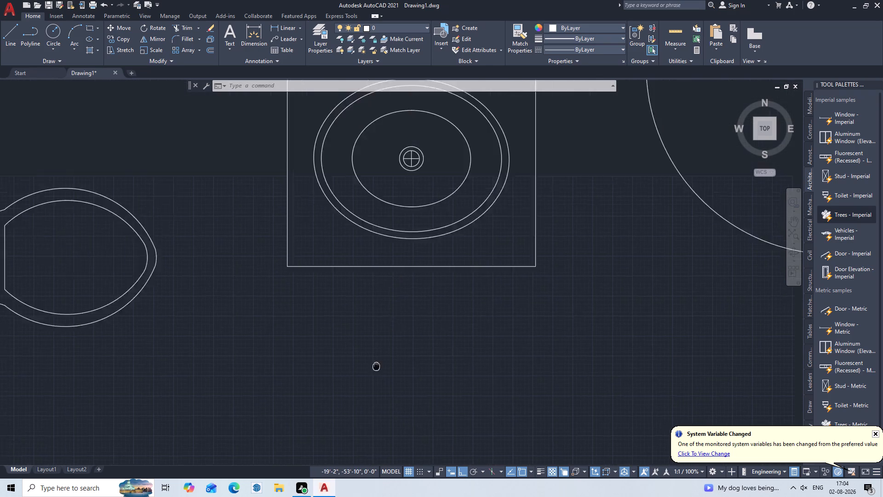
middle_drag(369, 393, 363, 414)
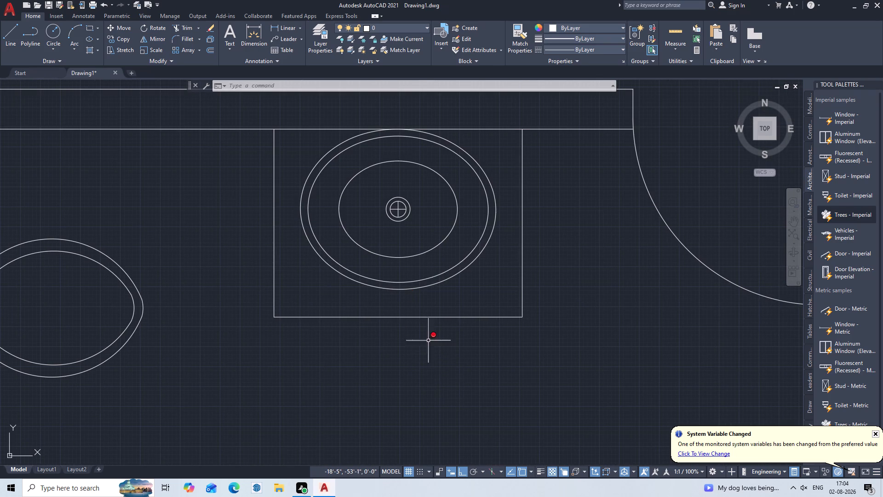
scroll(419, 326, down, 2)
scroll(407, 321, up, 2)
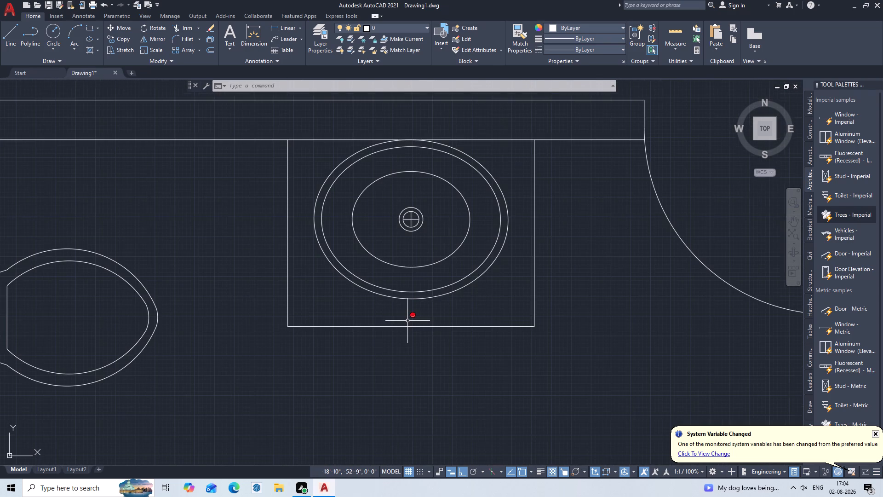
middle_drag(407, 321, 654, 265)
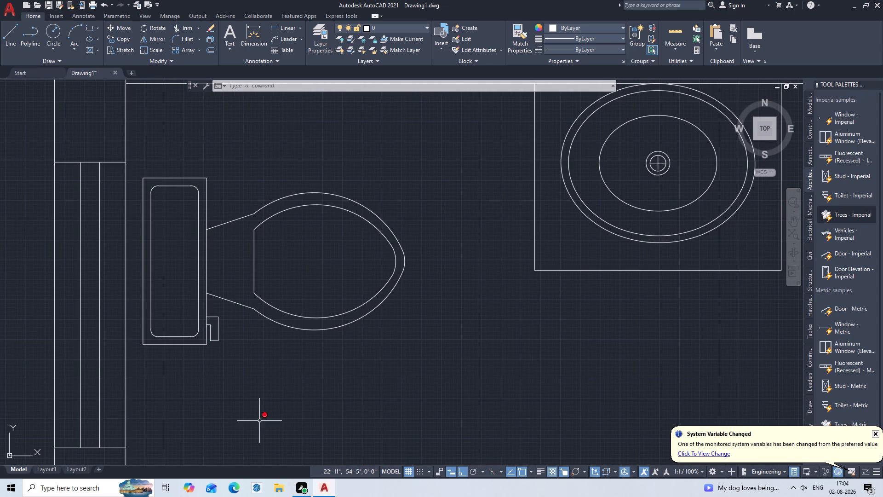
key(m)
key(Return)
click(392, 235)
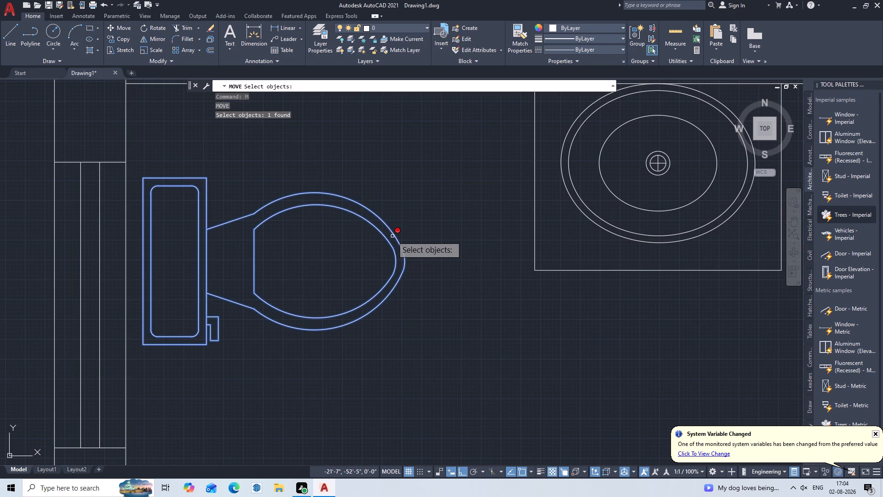
key(Return)
click(144, 261)
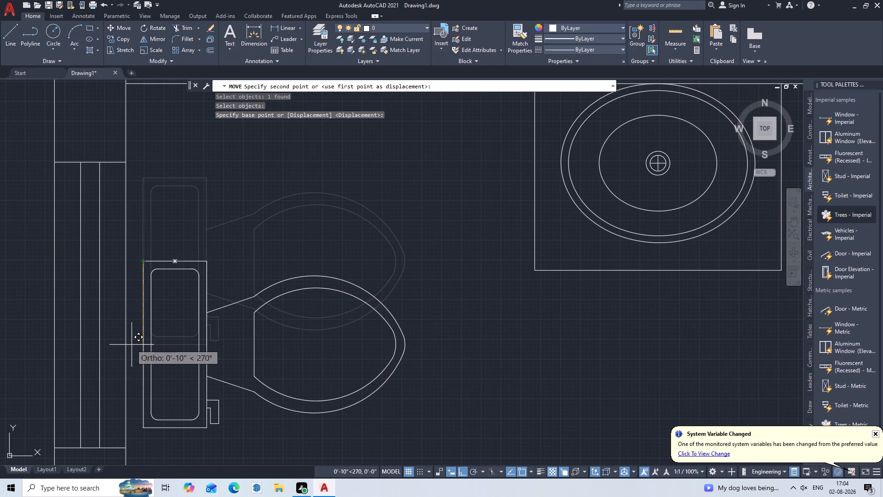
click(131, 359)
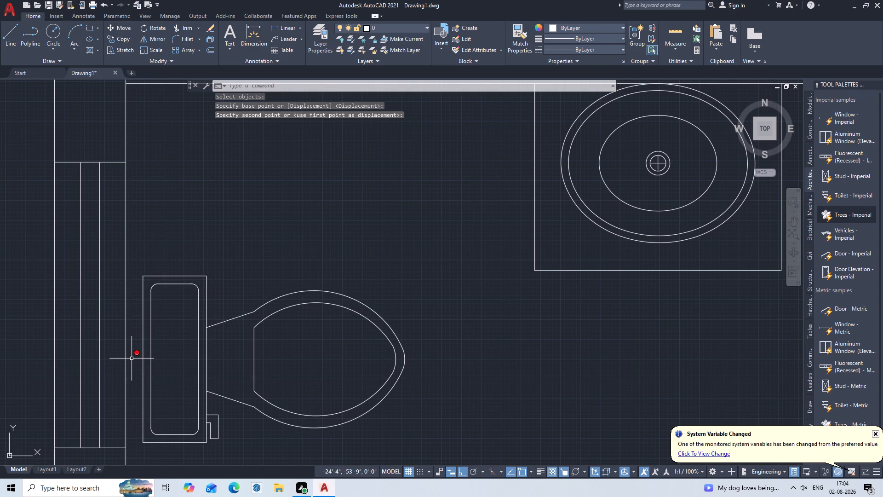
key(Escape)
Move the counter's horizontal front line about 2" straight up towards the oval sink.
scroll(399, 330, down, 2)
middle_drag(451, 342, 361, 323)
scroll(410, 294, up, 2)
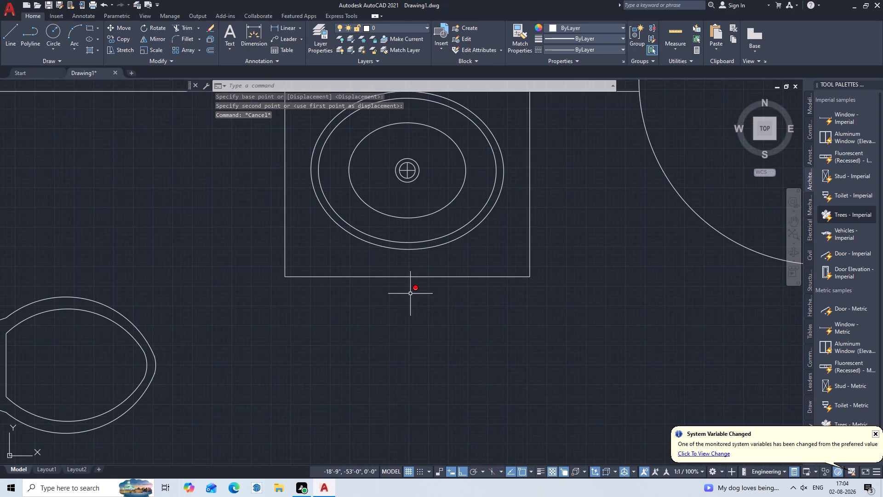
key(n)
key(BackSpace)
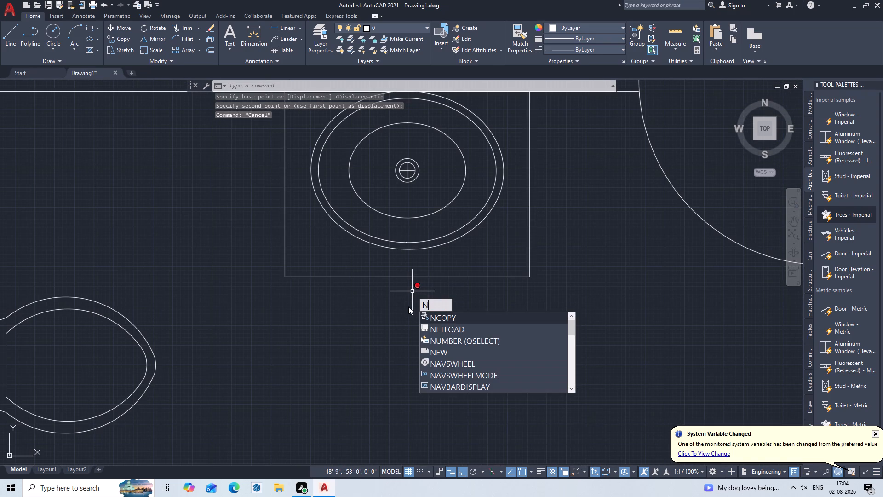
key(m)
key(Return)
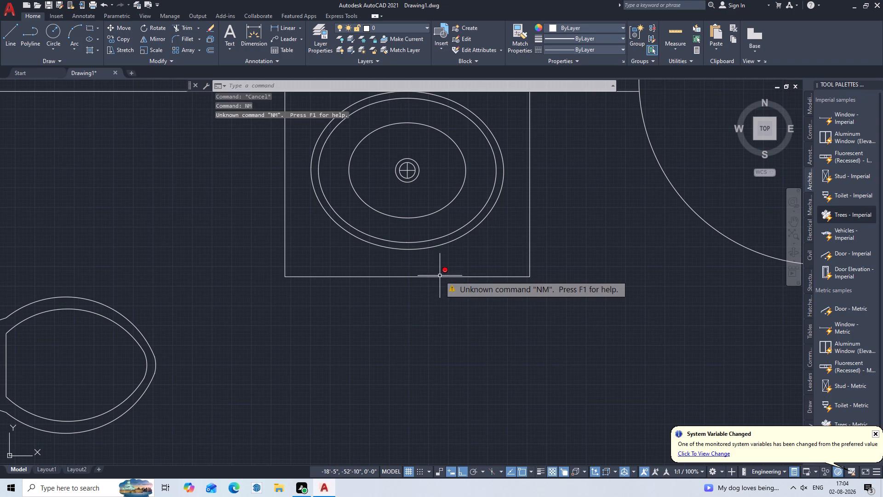
key(Escape)
key(m)
key(Return)
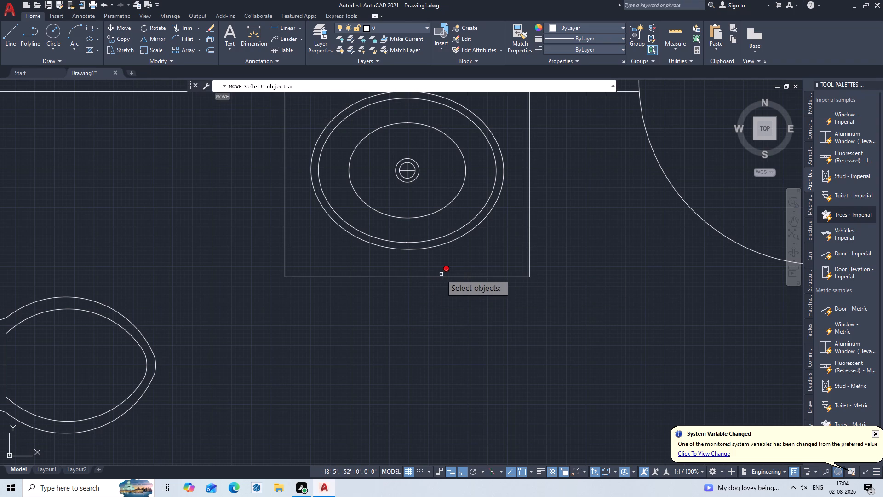
click(441, 274)
click(433, 289)
key(Return)
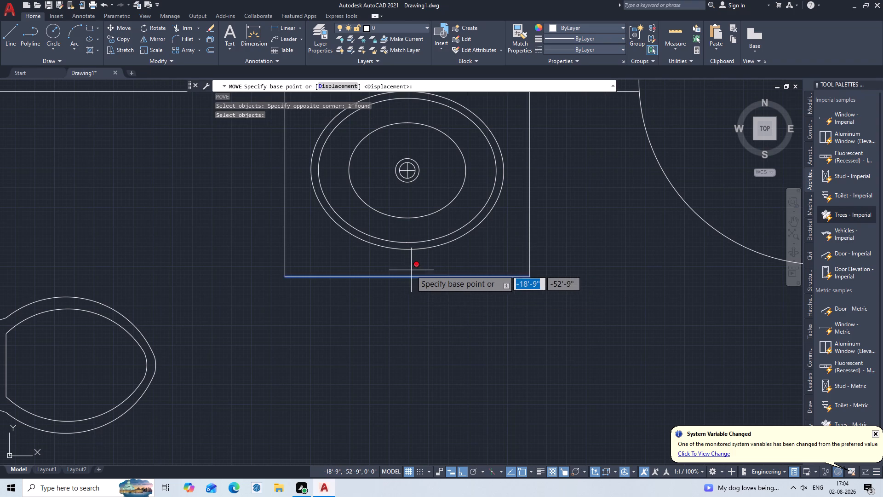
click(411, 277)
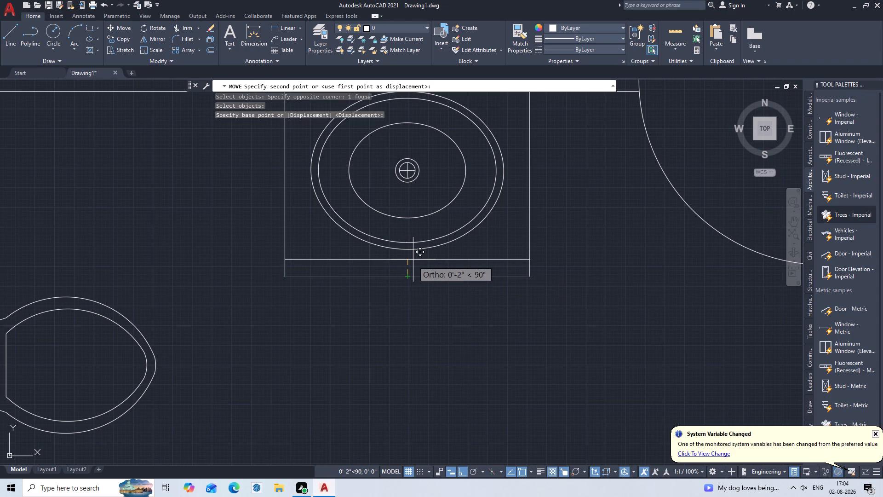
click(413, 258)
key(Escape)
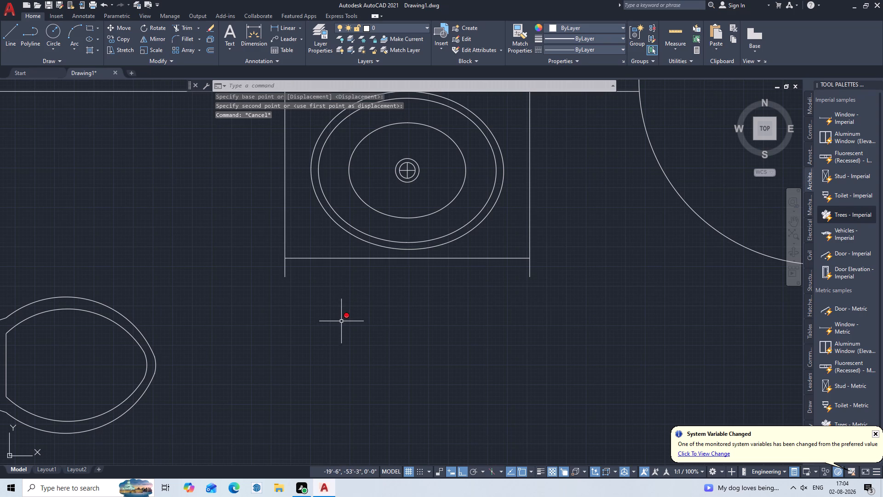
Trim the ends of both vertical counter lines that project past the front line.
key(t)
key(r)
key(Return)
key(Return)
click(550, 266)
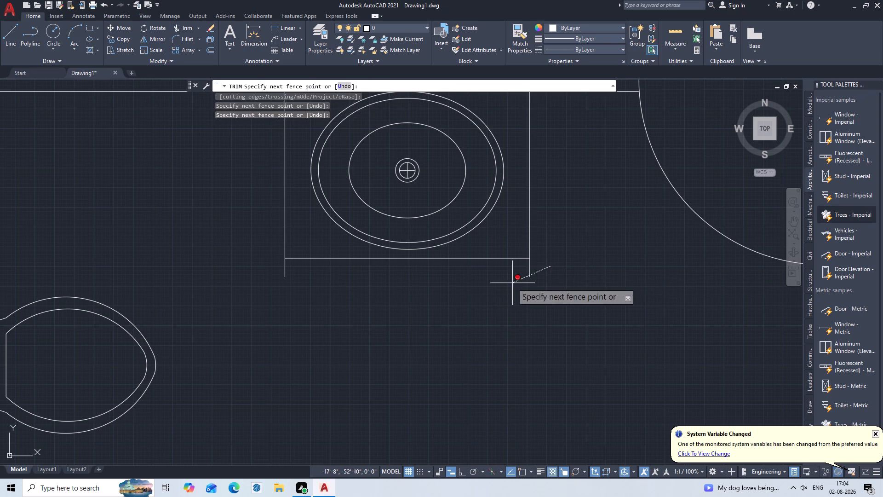
click(502, 287)
click(290, 274)
click(246, 289)
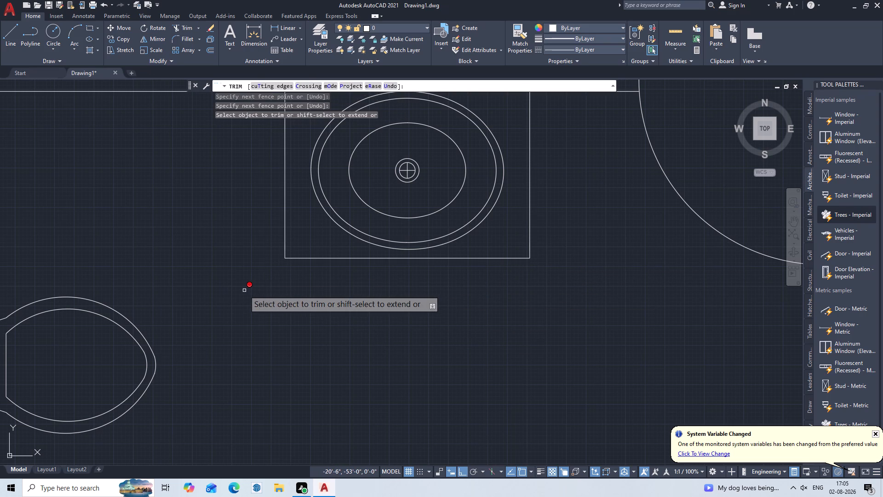
key(Escape)
Examine the plan around the furnished rooms and the small unfurnished rooms along the opposite exterior wall.
scroll(244, 290, down, 3)
middle_drag(271, 323, 476, 260)
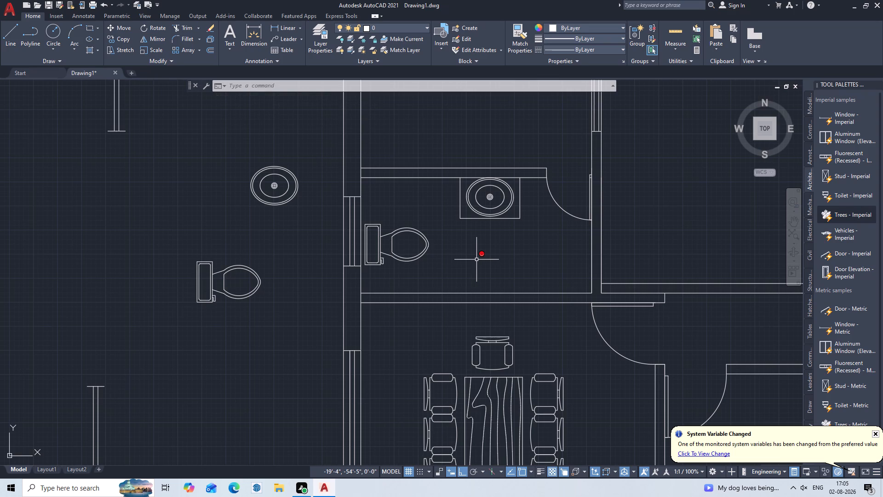
middle_drag(476, 260, 298, 271)
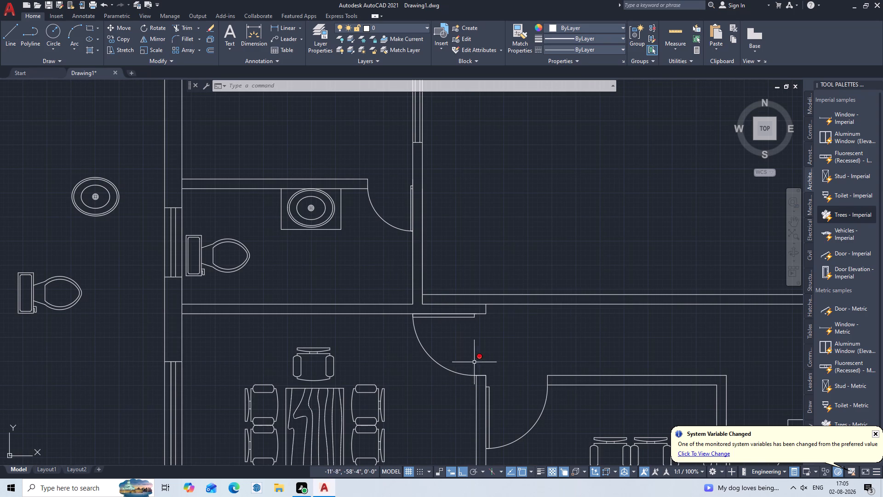
middle_drag(481, 366, 242, 197)
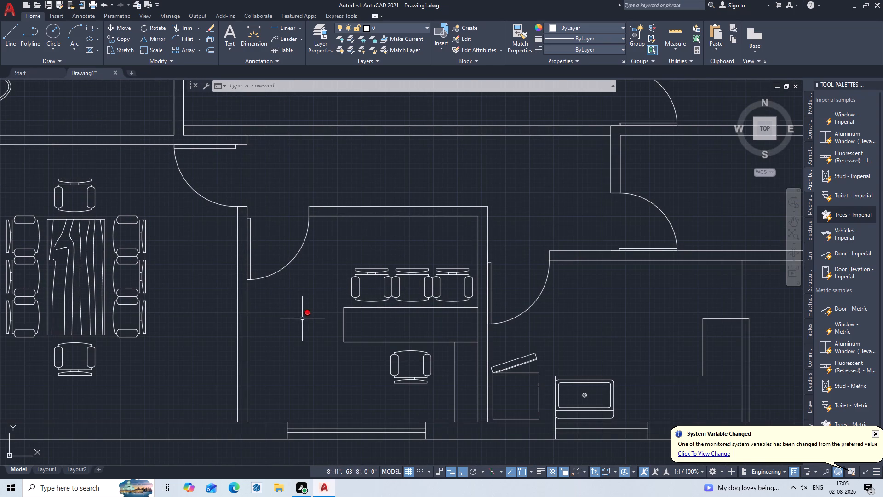
middle_drag(361, 308, 251, 318)
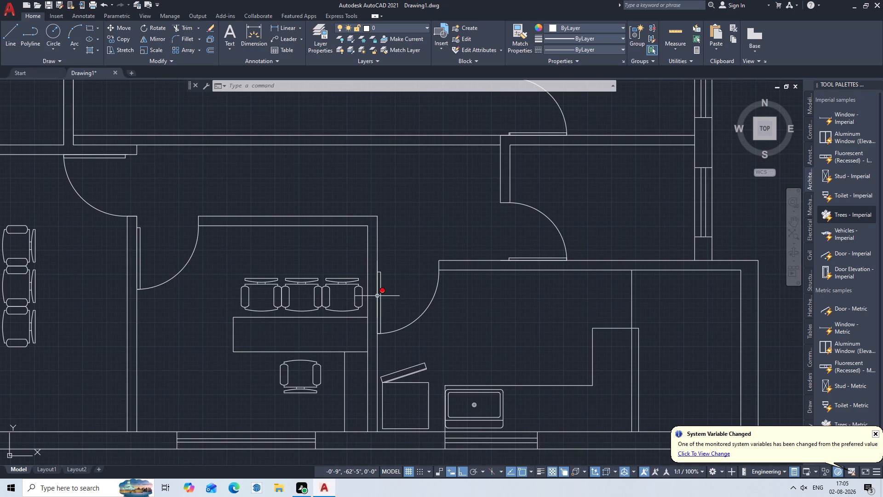
middle_drag(474, 246, 378, 317)
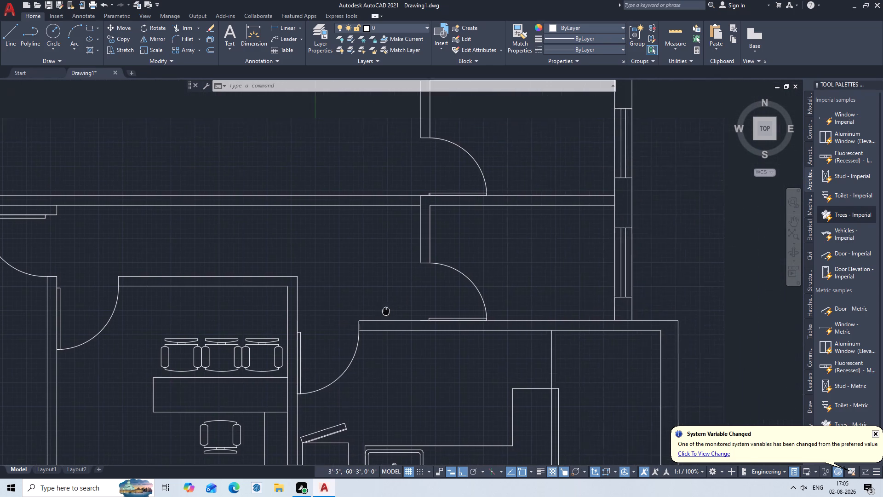
middle_drag(378, 317, 373, 322)
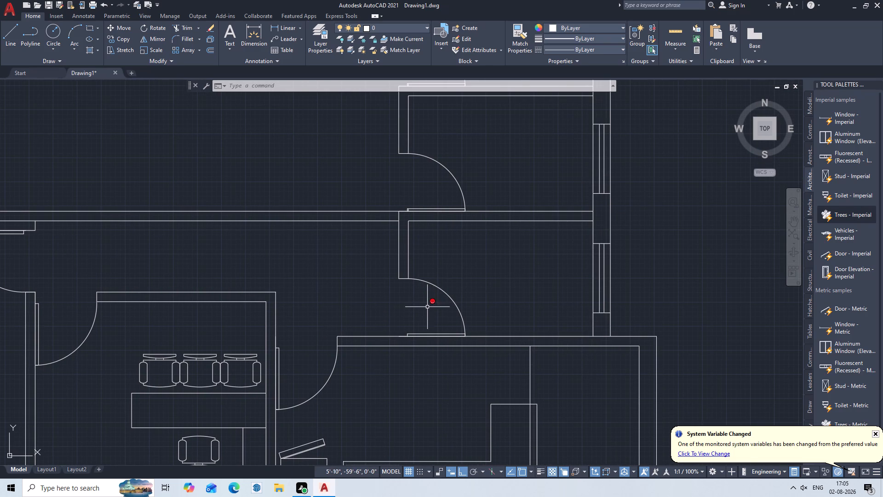
scroll(197, 266, down, 2)
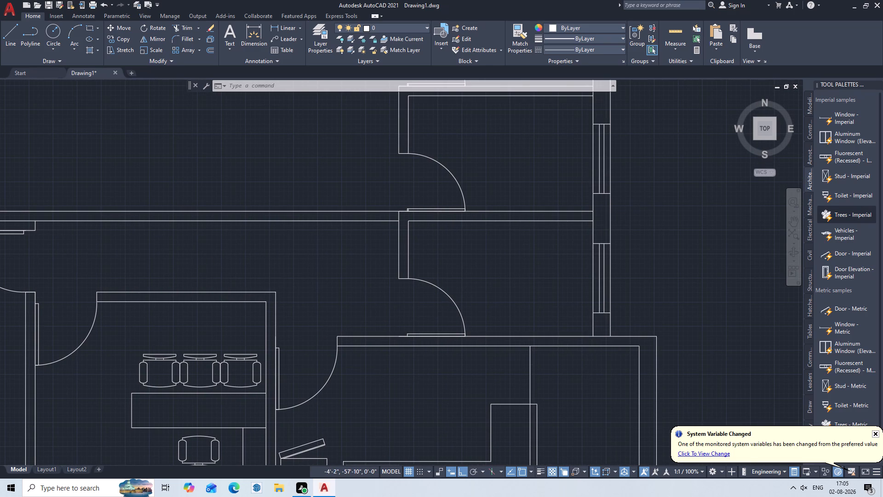
middle_drag(172, 272, 430, 280)
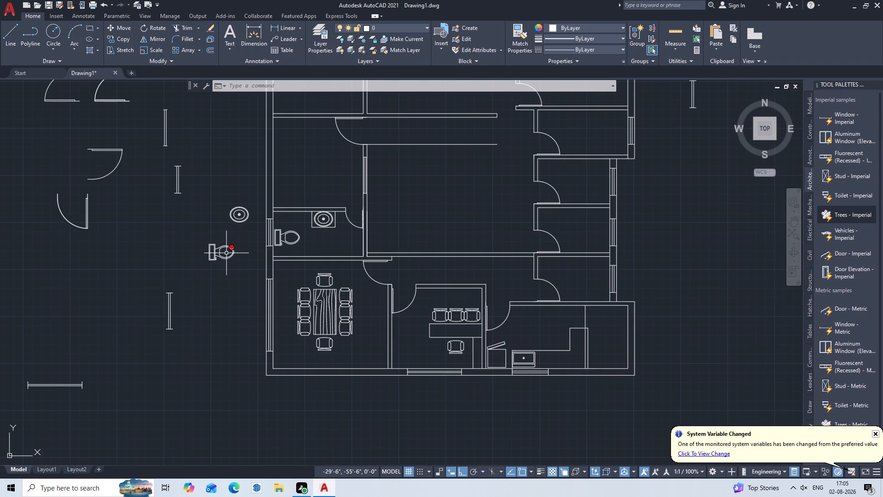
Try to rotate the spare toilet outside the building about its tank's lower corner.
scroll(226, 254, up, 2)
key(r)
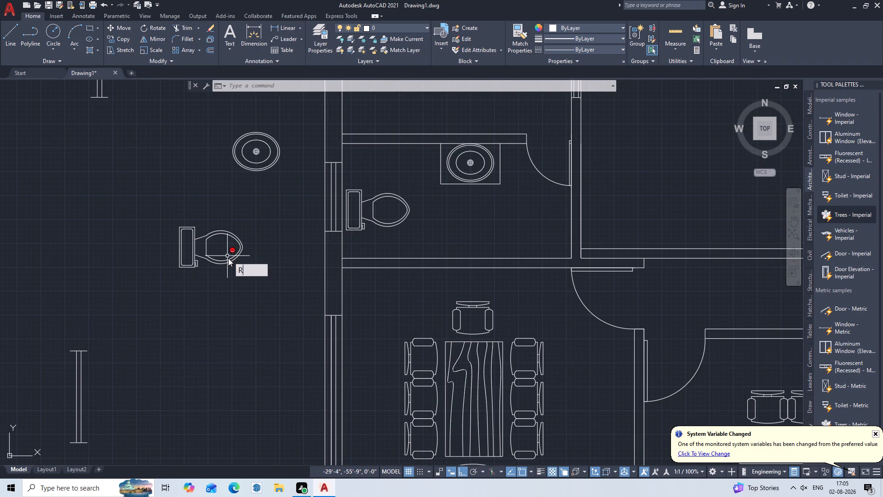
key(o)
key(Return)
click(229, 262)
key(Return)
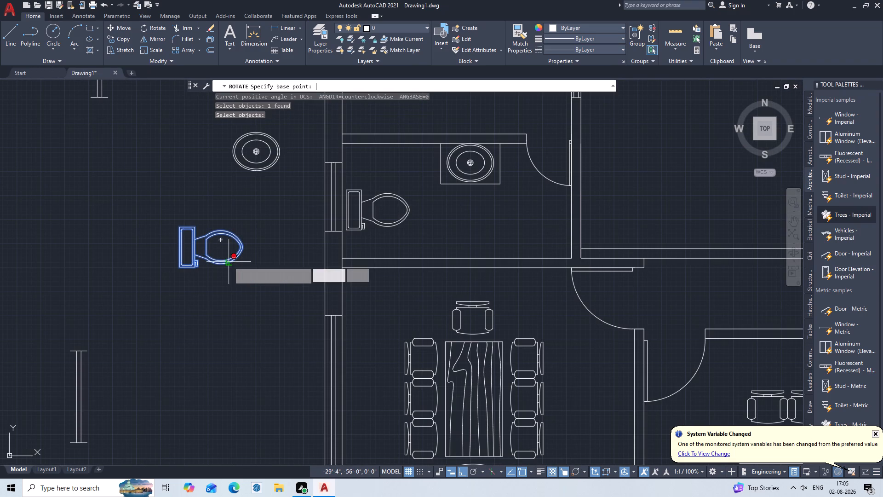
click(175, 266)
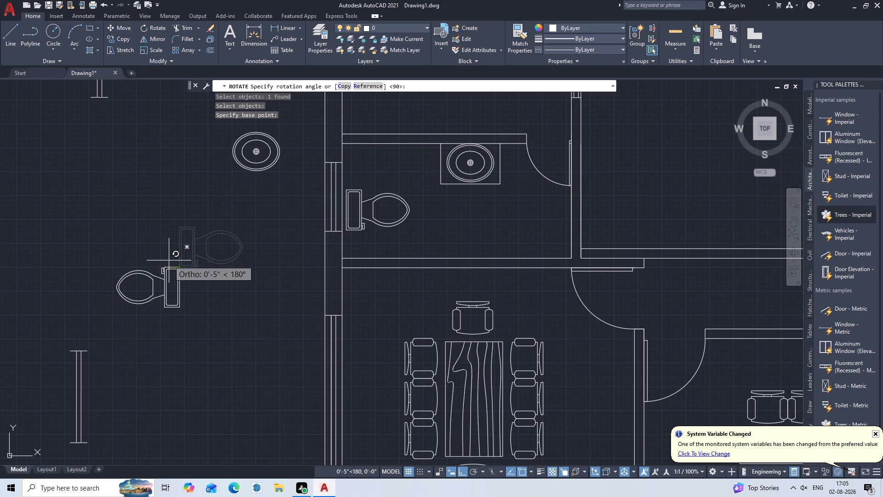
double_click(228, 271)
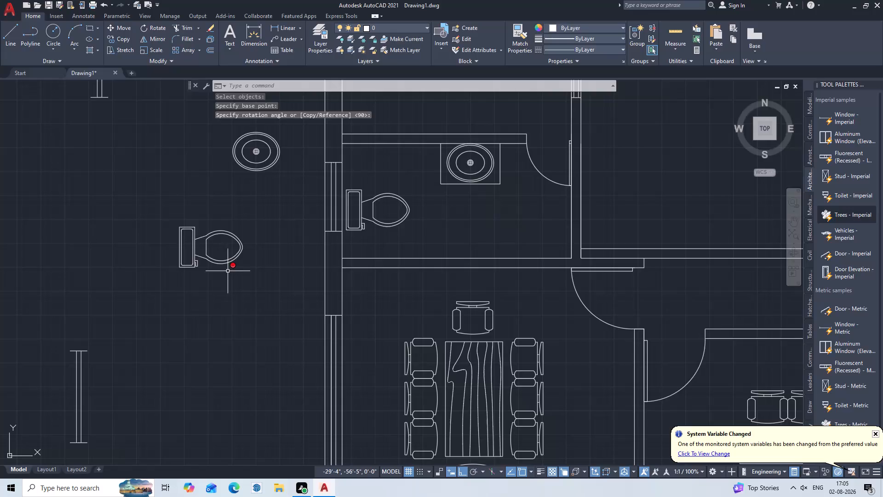
Copy the spare toilet horizontally across the plan to the open space just outside the small rooms on the opposite exterior wall.
text(COP)
key(Return)
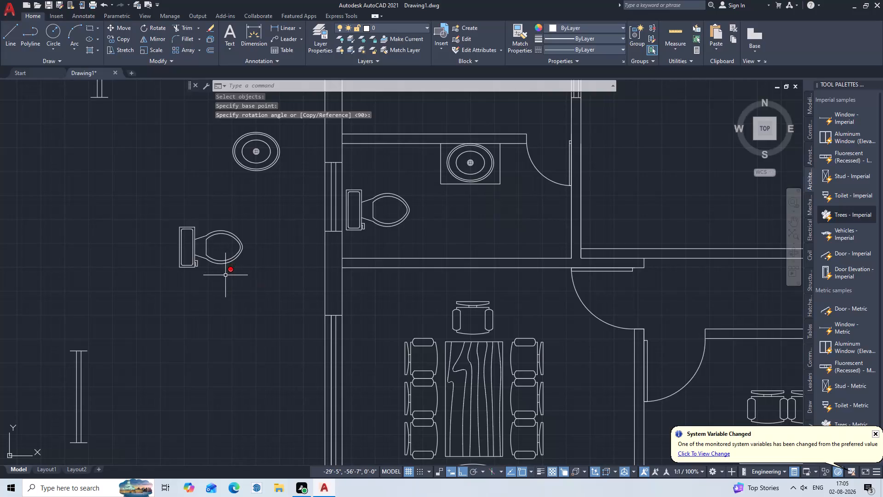
click(219, 254)
click(212, 268)
click(211, 271)
key(Return)
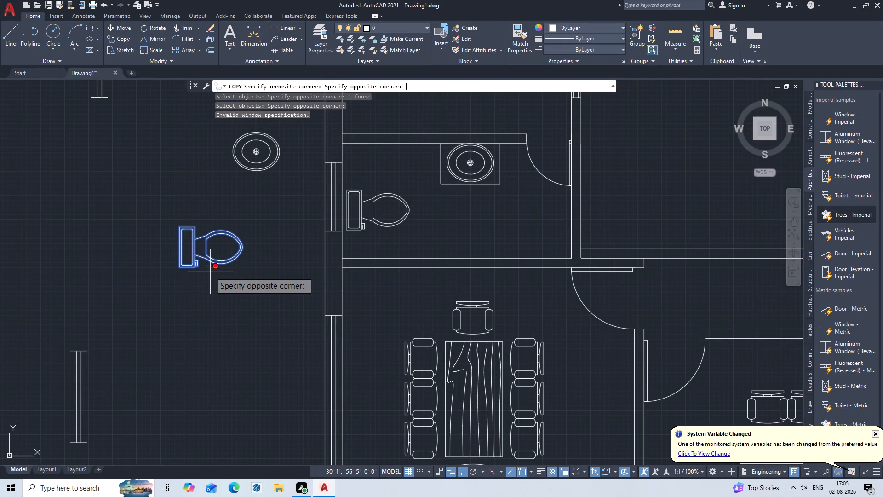
click(188, 248)
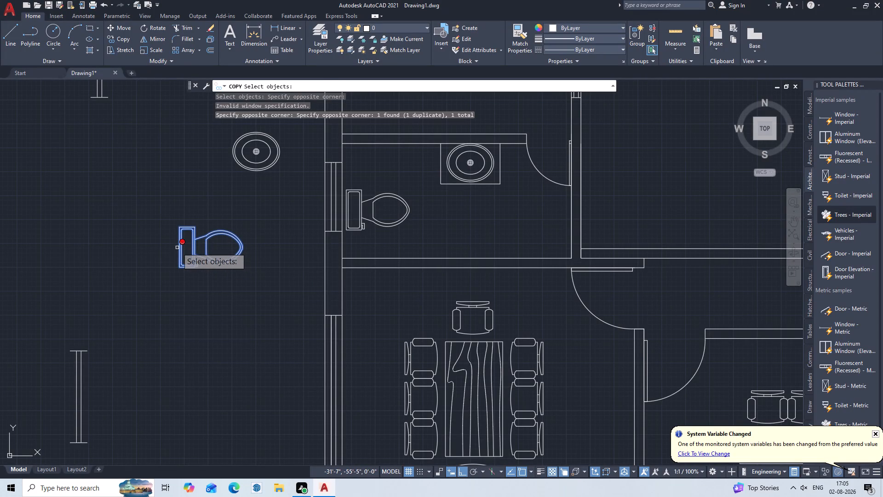
key(Return)
click(180, 245)
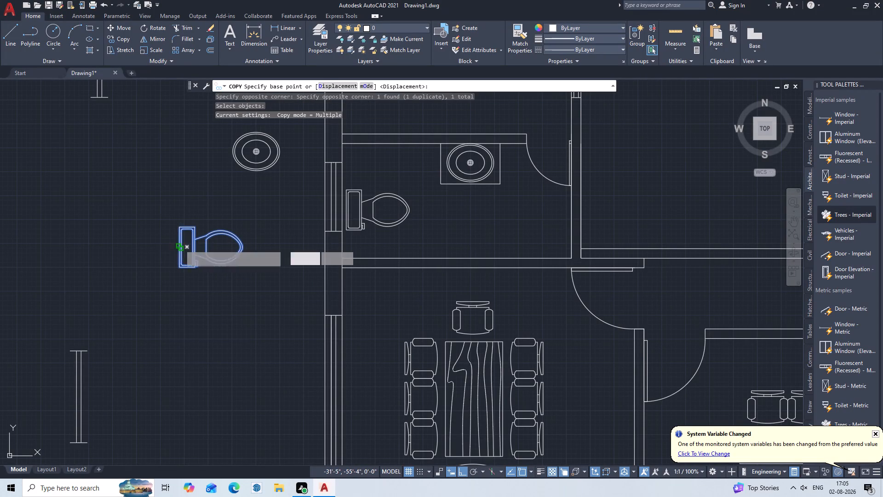
scroll(493, 313, down, 3)
middle_drag(495, 315, 272, 307)
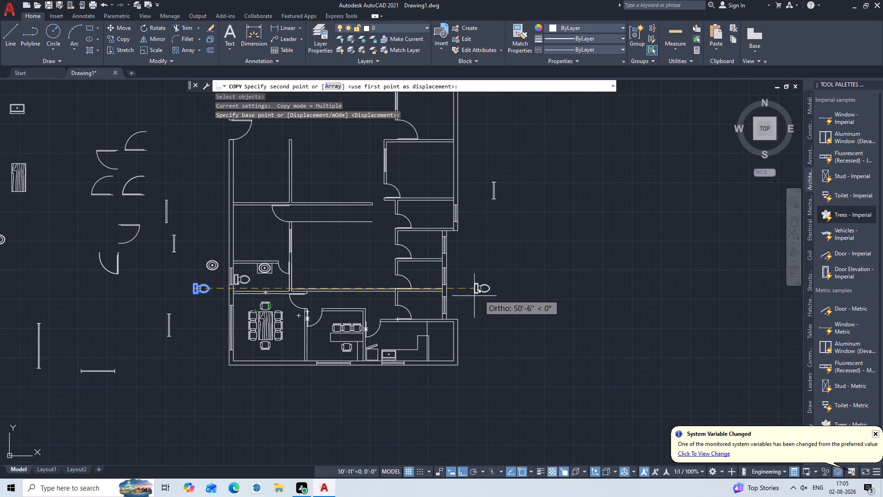
middle_drag(494, 290, 452, 324)
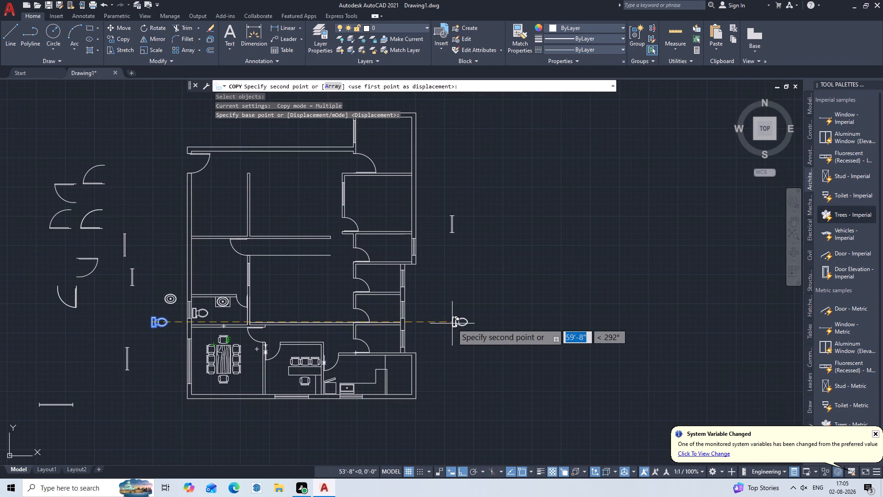
scroll(452, 324, up, 1)
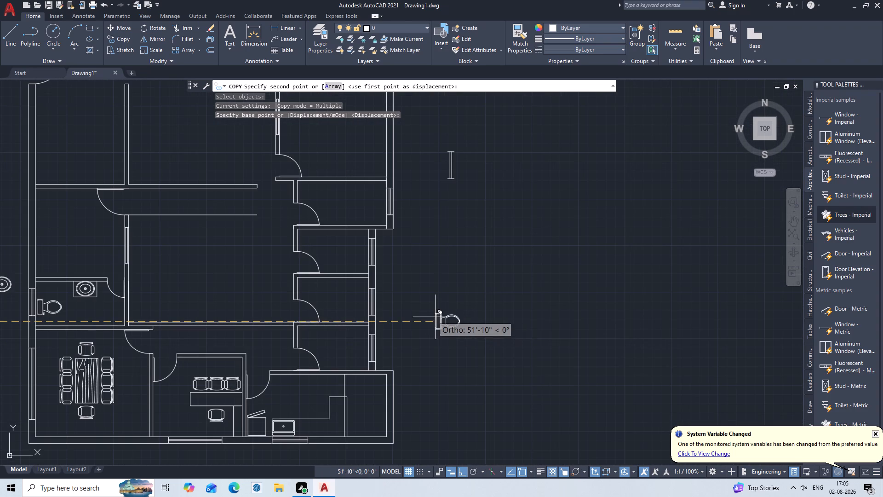
scroll(428, 316, up, 2)
middle_drag(428, 316, 440, 277)
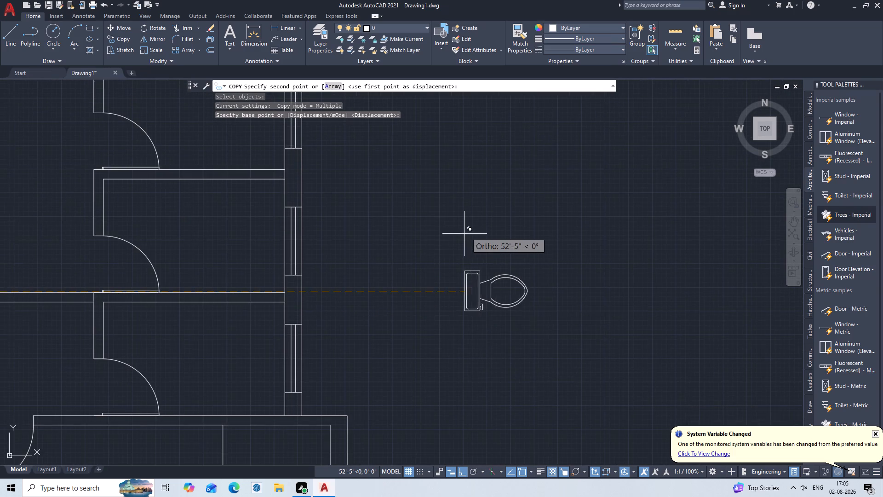
click(385, 336)
key(Escape)
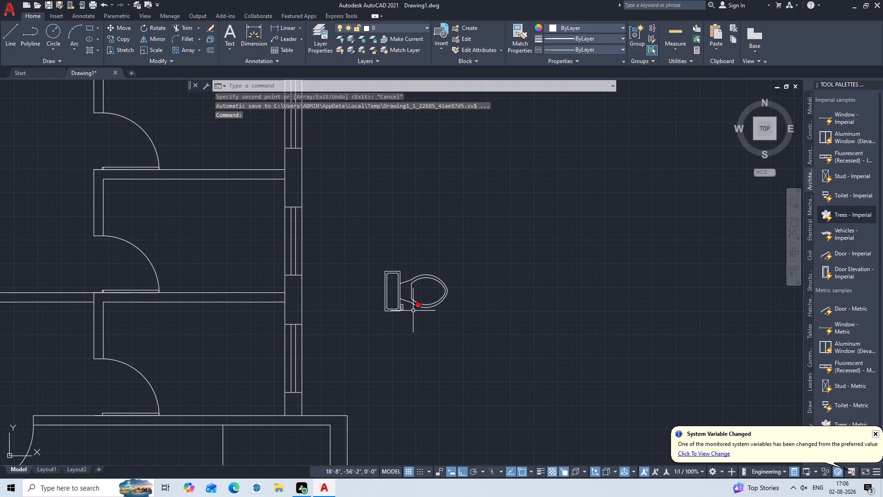
Rotate the copied toilet 180° about its tank's lower outer corner so the bowl faces the building.
text(RO)
key(Return)
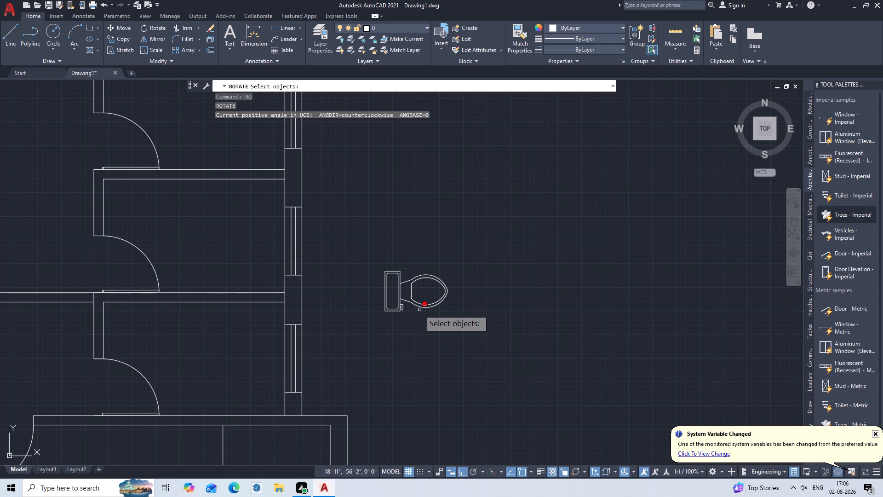
click(421, 307)
key(Return)
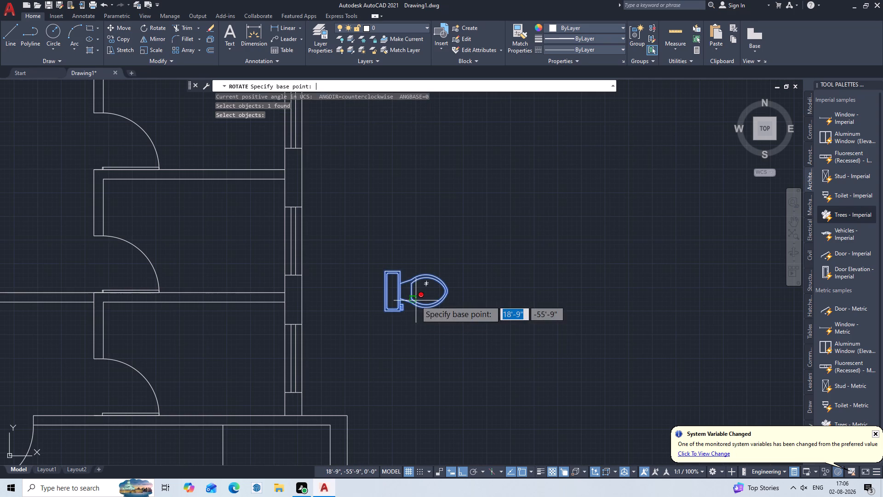
click(381, 310)
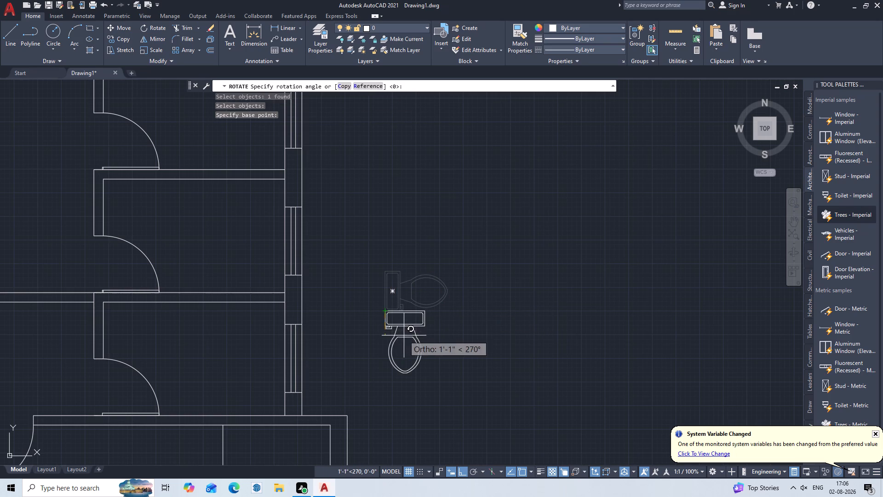
click(367, 298)
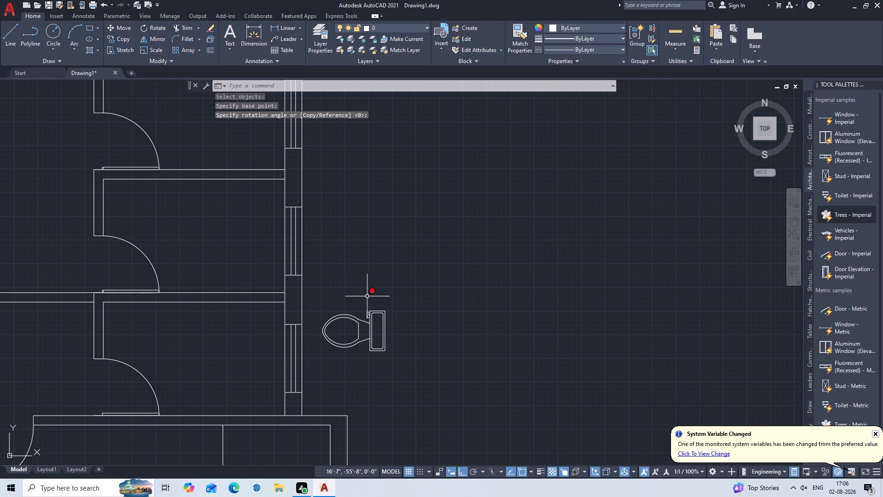
Move the rotated toilet by its tank's lower outer corner into the lowest small room, with the tank against the window wall's inner face.
key(m)
key(Return)
click(375, 318)
click(367, 331)
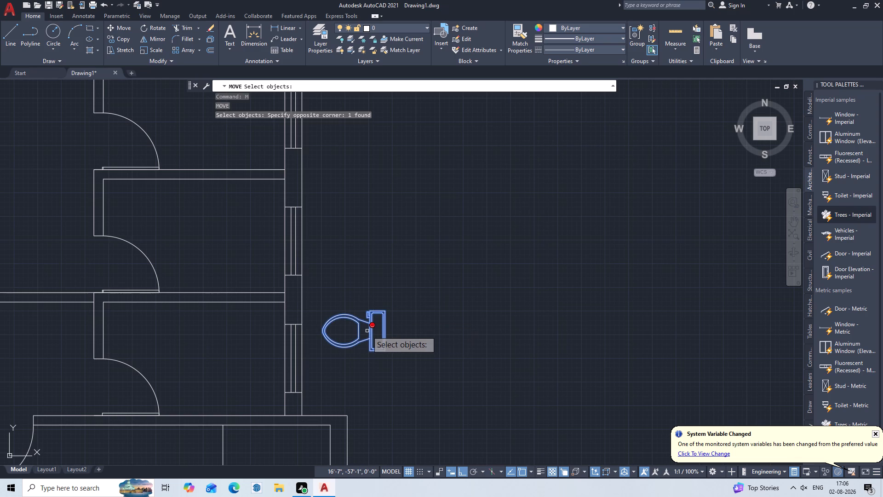
key(Return)
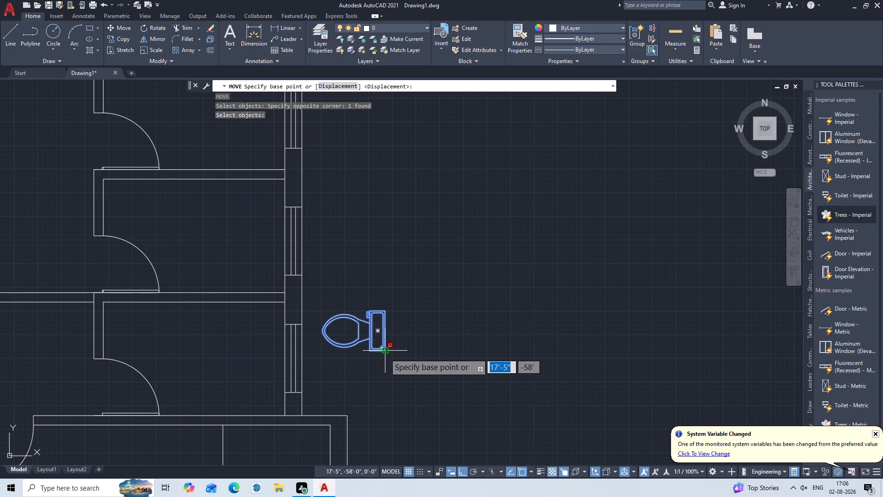
click(385, 353)
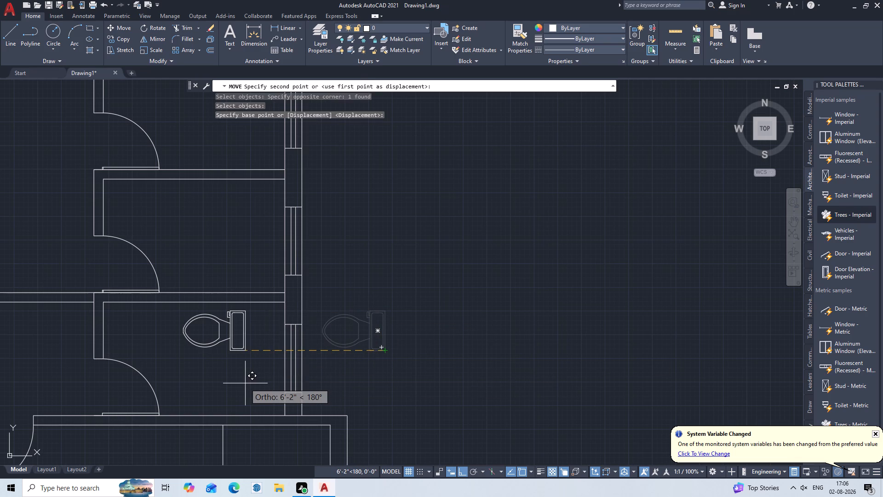
key(F8)
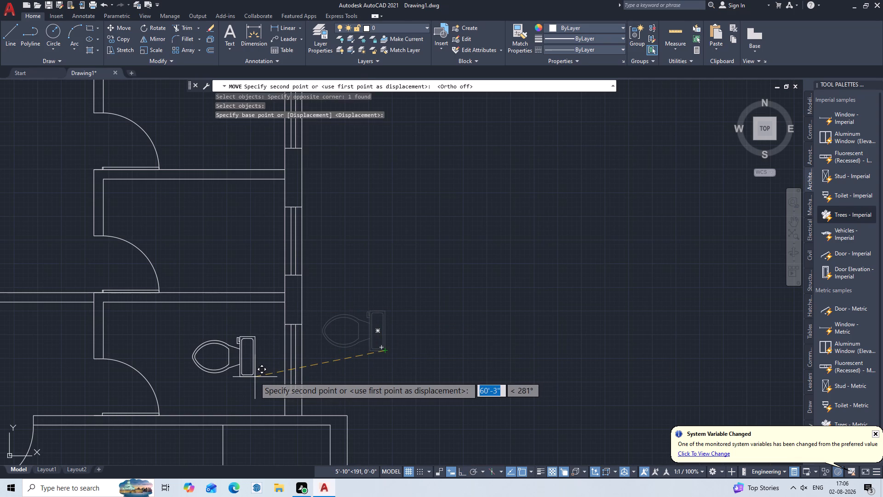
middle_drag(254, 377, 332, 328)
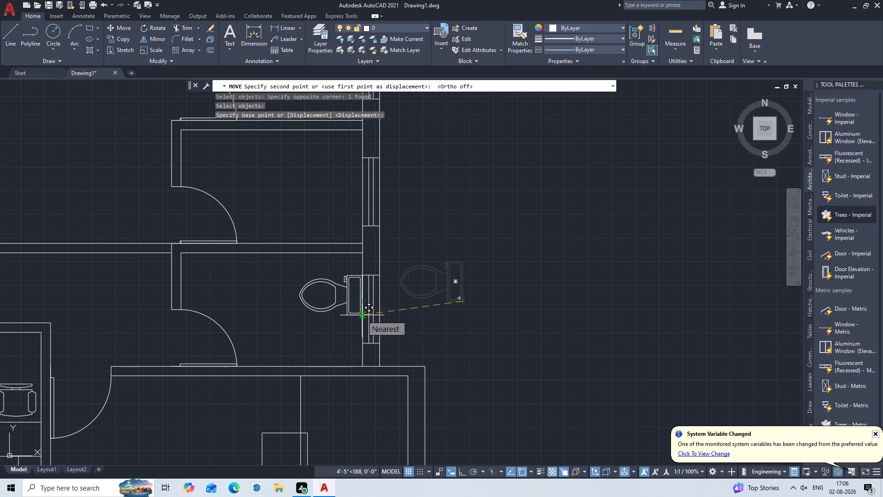
click(362, 315)
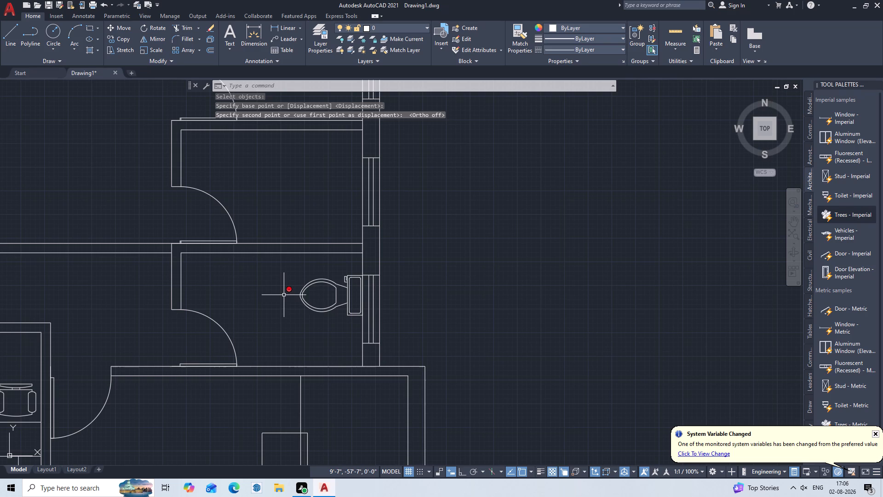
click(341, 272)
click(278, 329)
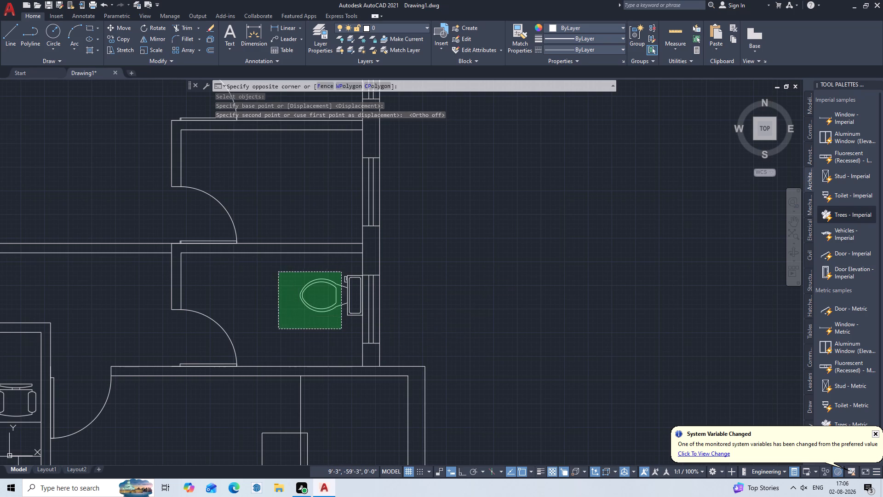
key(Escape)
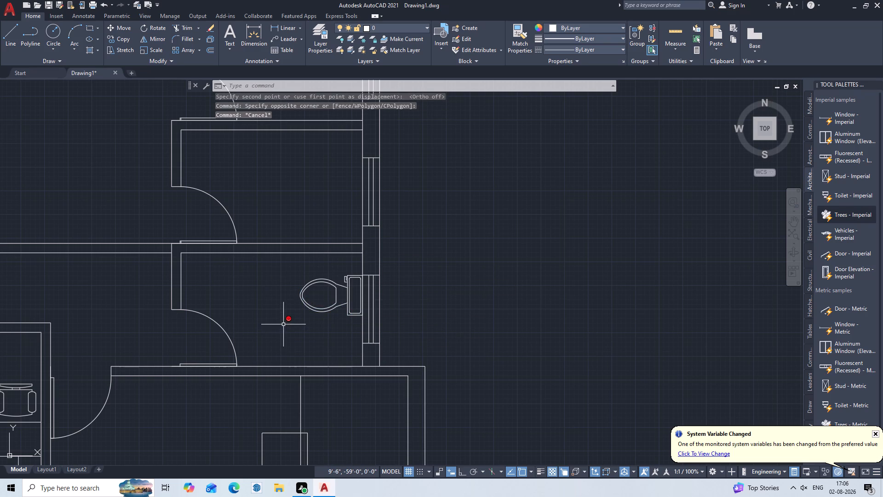
Copy the lowest small room's toilet into the two small rooms above it, keeping each tank against the window wall's inner face.
key(c)
key(o)
key(p)
key(Return)
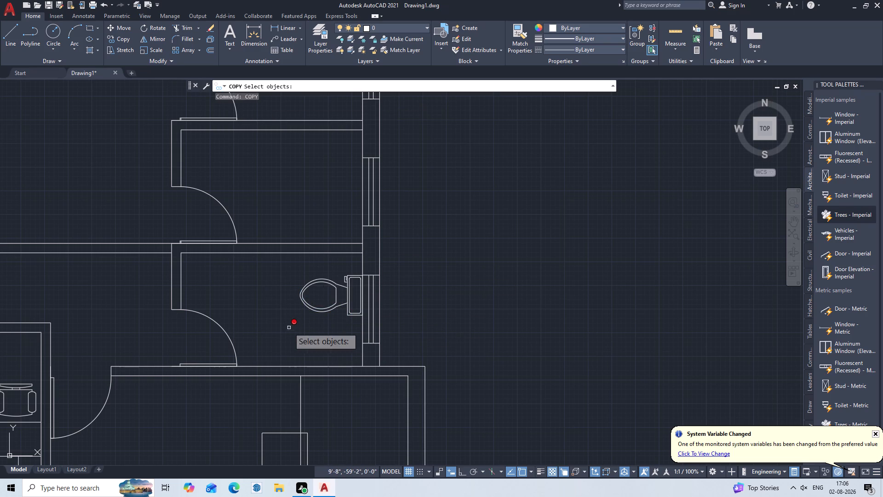
click(341, 271)
click(306, 310)
key(Return)
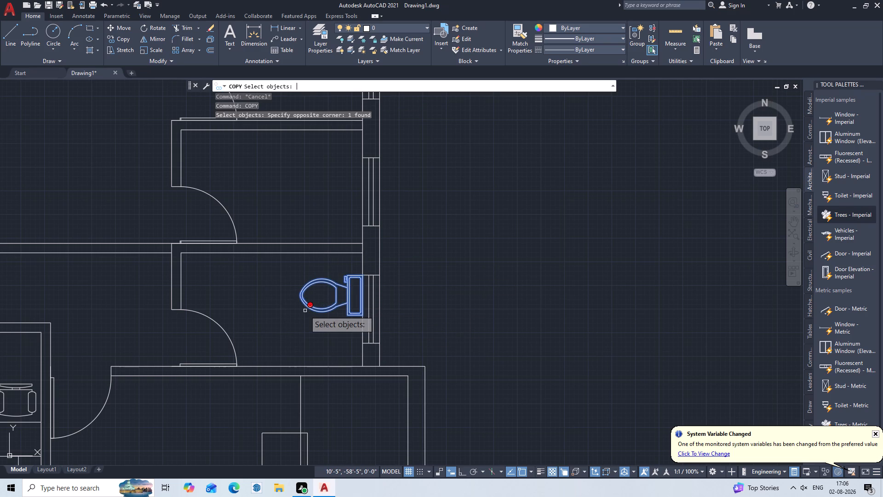
scroll(364, 316, up, 2)
click(356, 312)
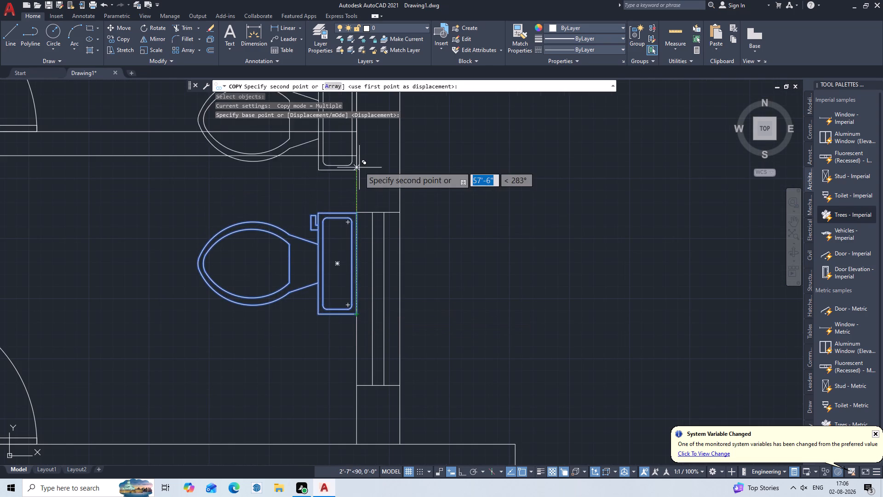
middle_drag(361, 163, 370, 303)
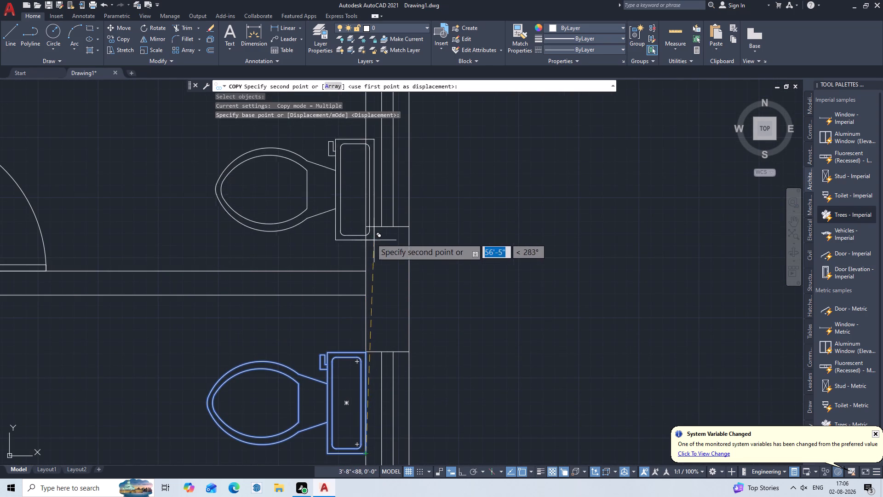
middle_drag(356, 199, 356, 297)
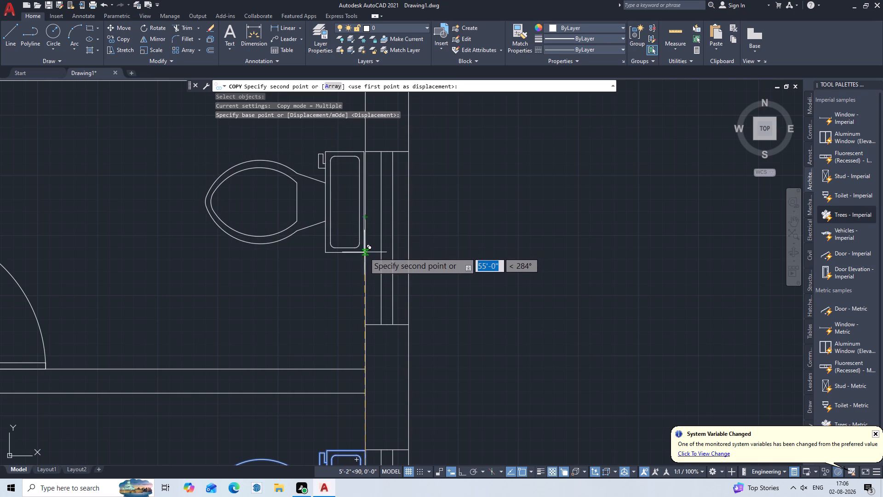
middle_drag(361, 204, 354, 276)
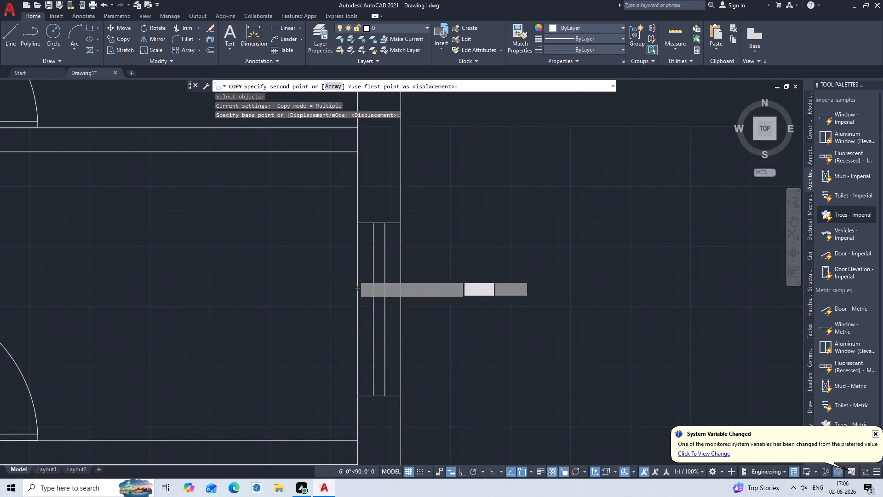
scroll(354, 283, down, 1)
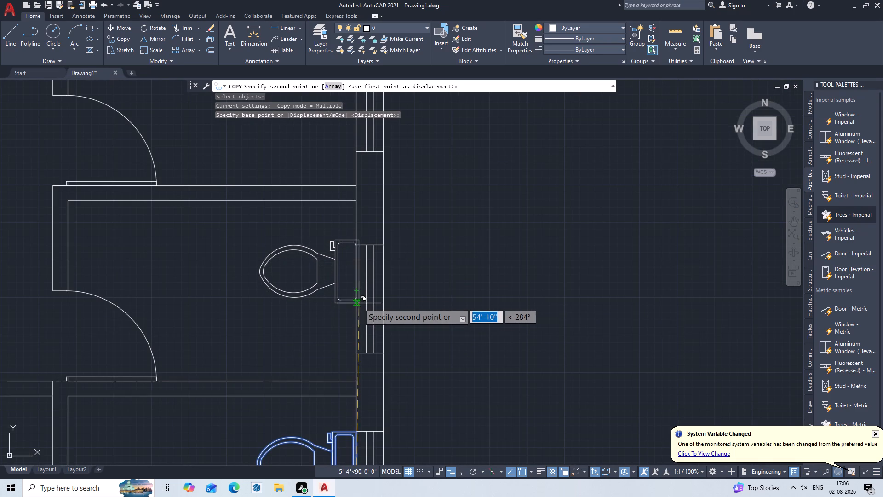
click(356, 293)
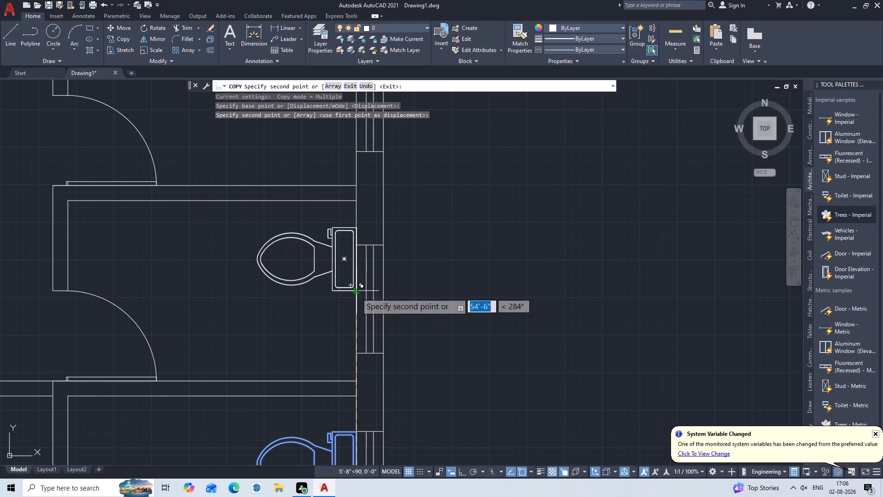
middle_drag(346, 166, 379, 377)
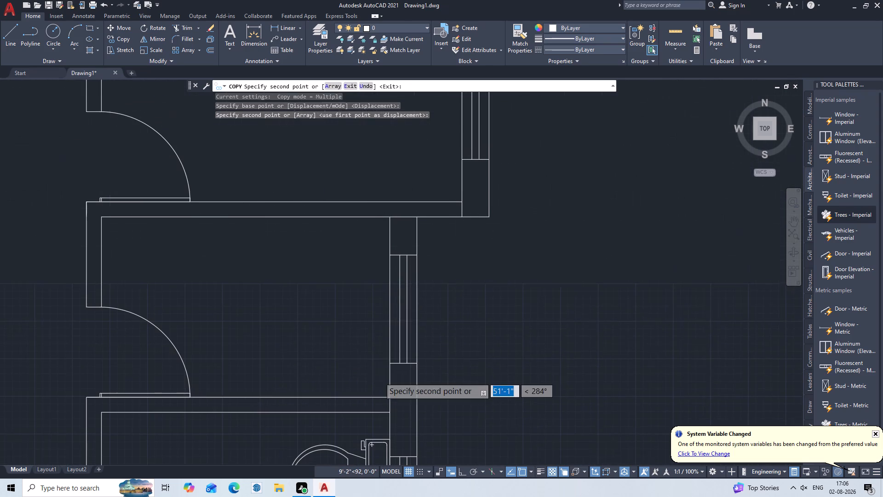
click(389, 295)
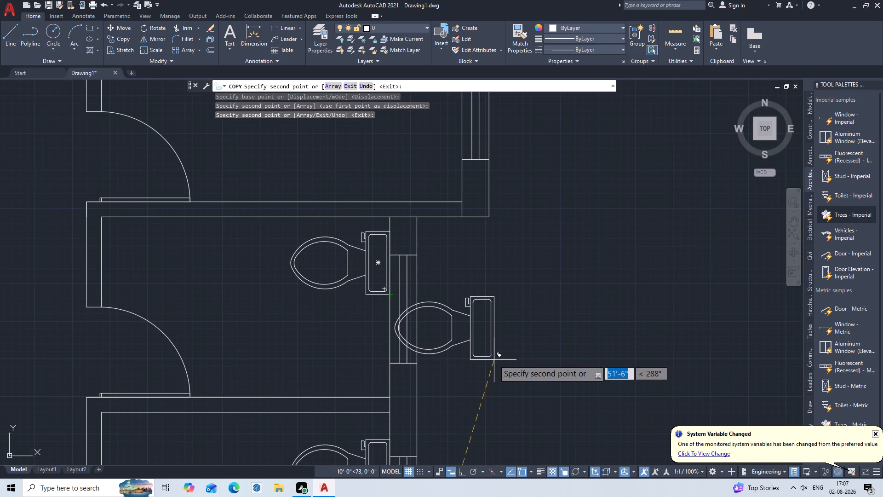
key(Escape)
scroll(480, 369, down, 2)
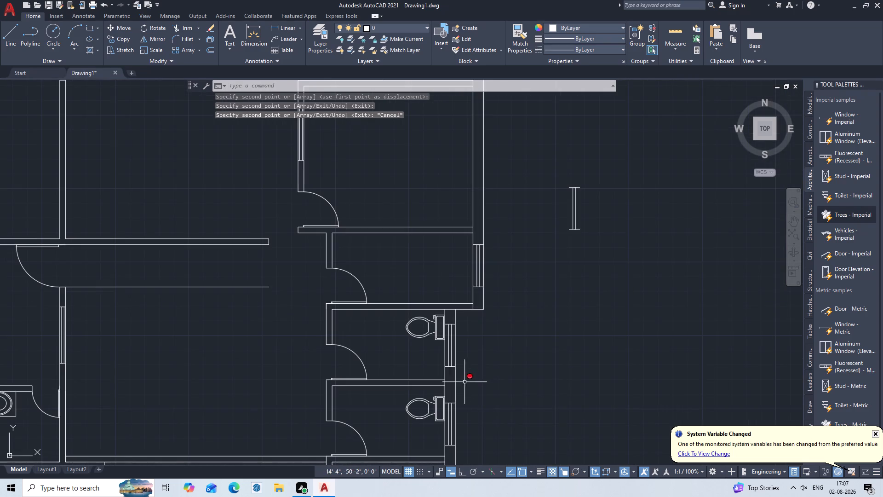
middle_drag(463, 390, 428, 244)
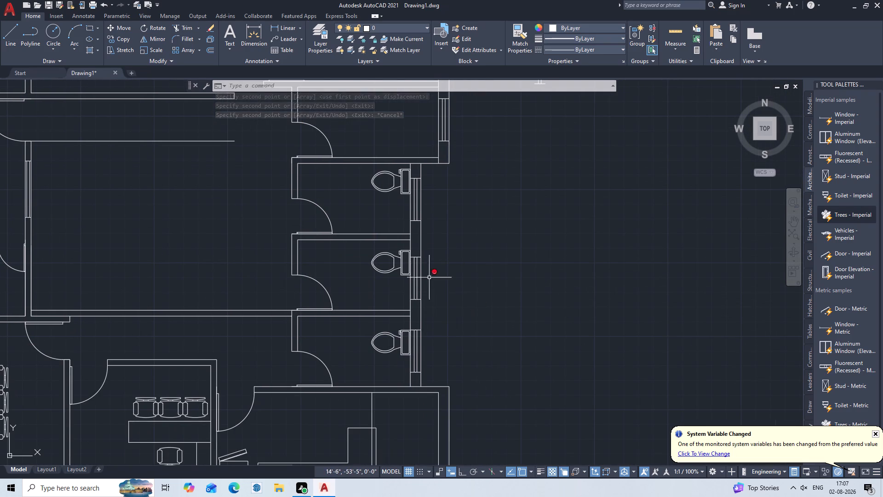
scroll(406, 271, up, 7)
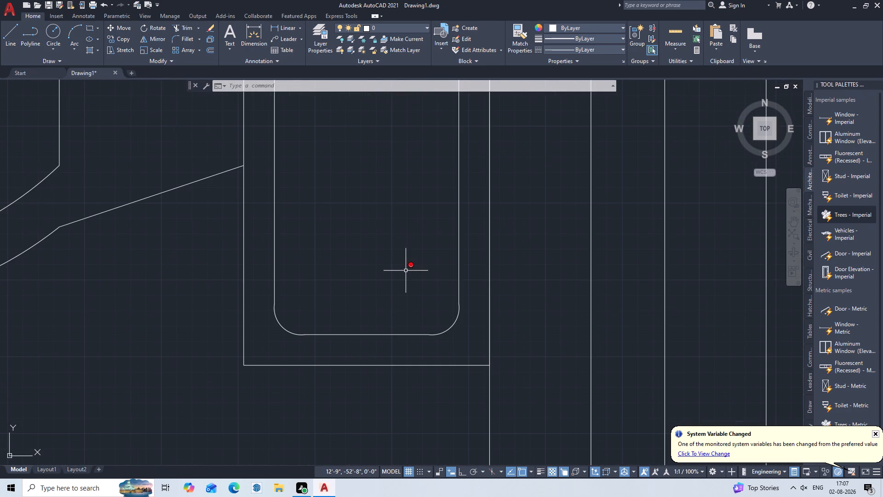
Copy the third small room's toilet by its tank's lower outer corner into the room directly above, with the tank against the window wall's inner face.
scroll(406, 271, down, 6)
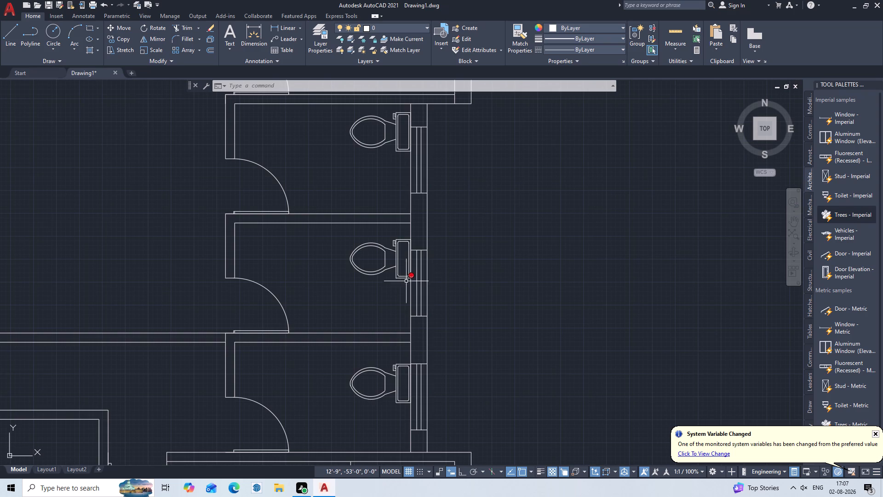
scroll(422, 330, down, 1)
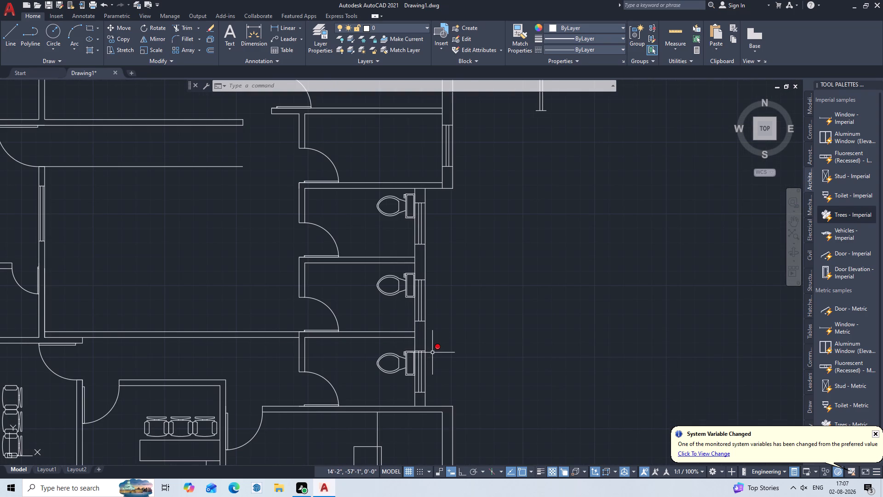
drag(386, 207, 384, 211)
click(369, 238)
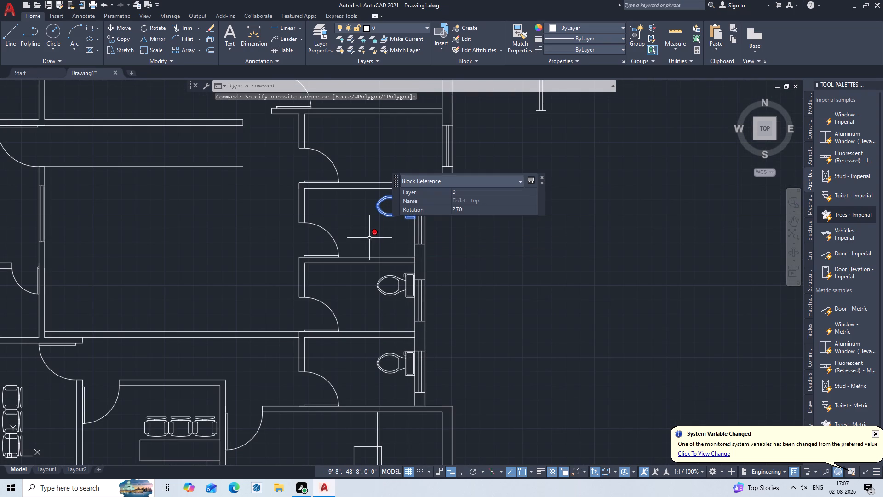
text(COP)
key(Return)
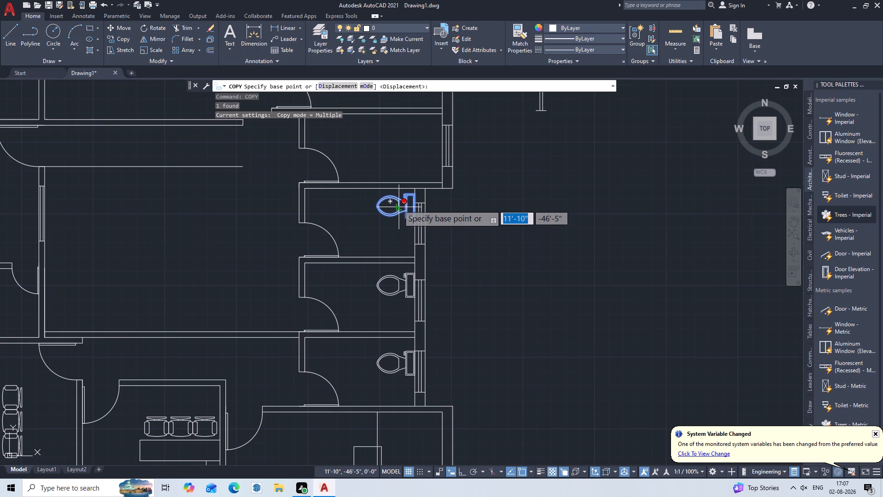
scroll(407, 220, up, 3)
click(432, 214)
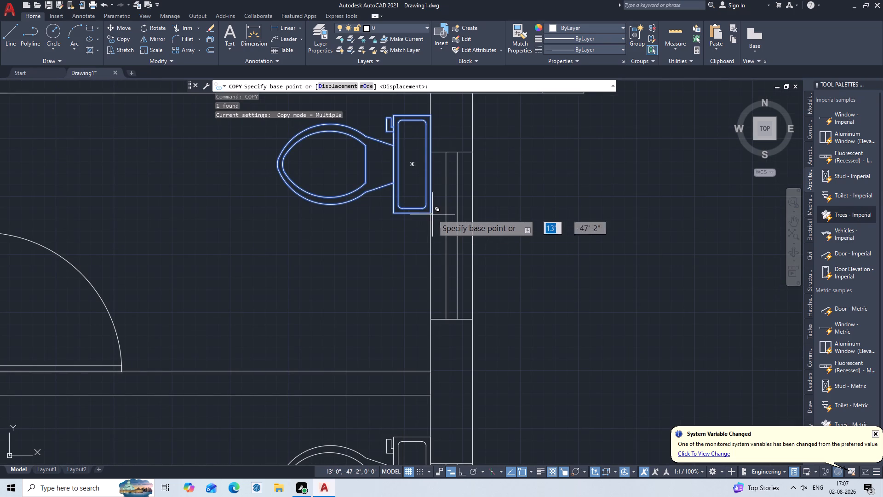
middle_drag(461, 141, 390, 496)
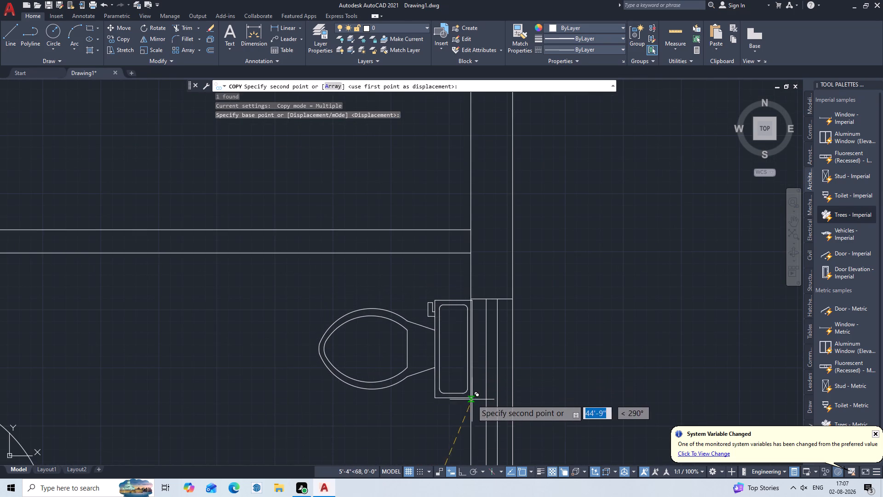
click(470, 396)
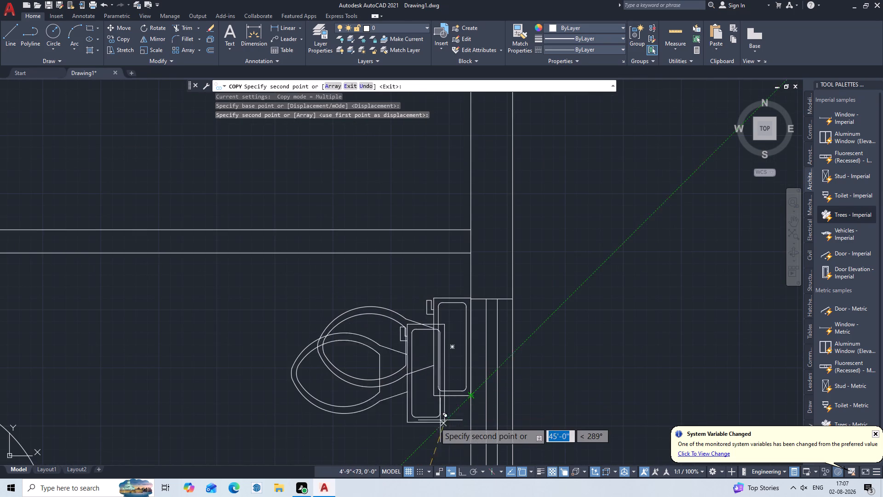
key(Escape)
Copy the oval sink and its counter from the first toilet room to the open space outside the opposite exterior wall, near the uppermost new toilet.
scroll(441, 439, down, 3)
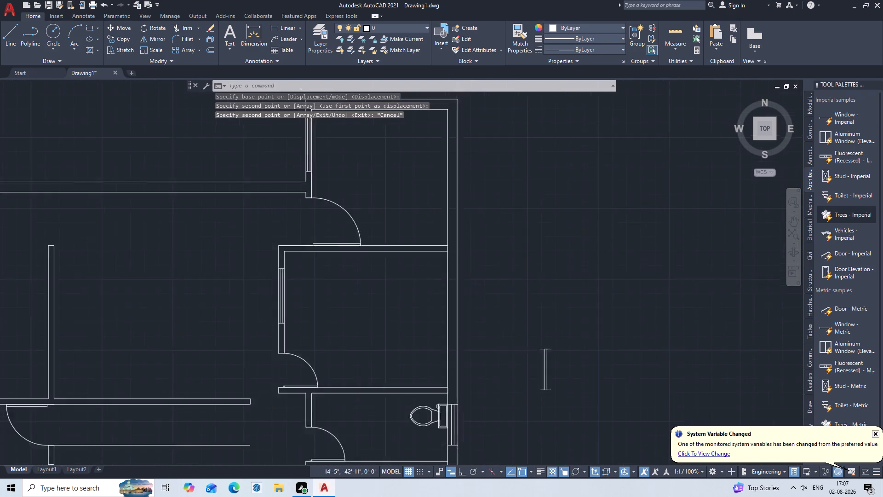
scroll(441, 439, down, 1)
middle_drag(438, 437, 457, 241)
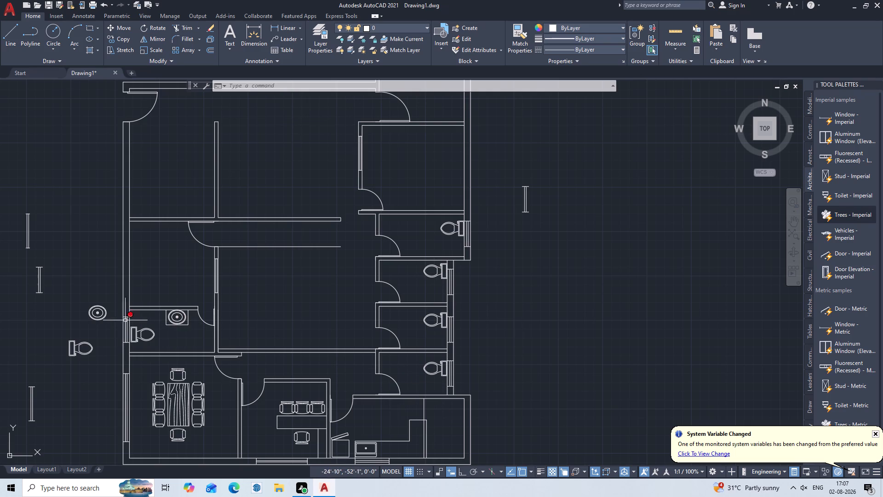
scroll(172, 318, up, 2)
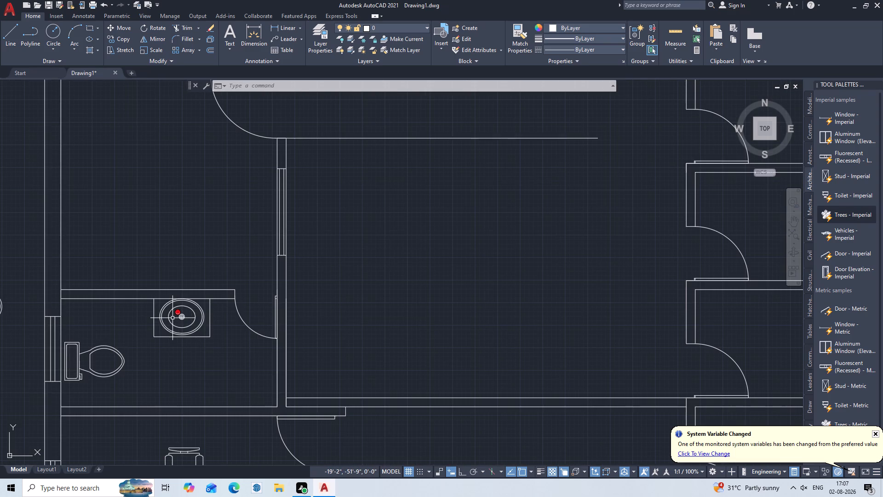
middle_drag(172, 318, 243, 299)
double_click(287, 290)
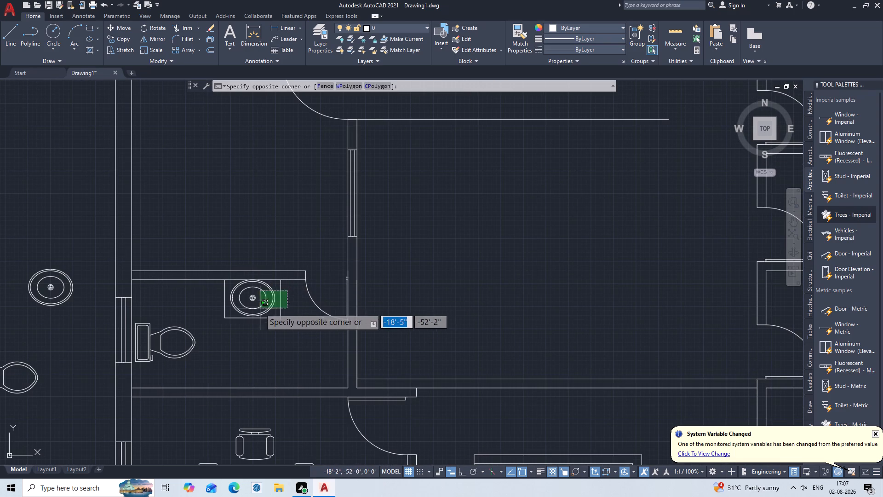
click(213, 332)
key(c)
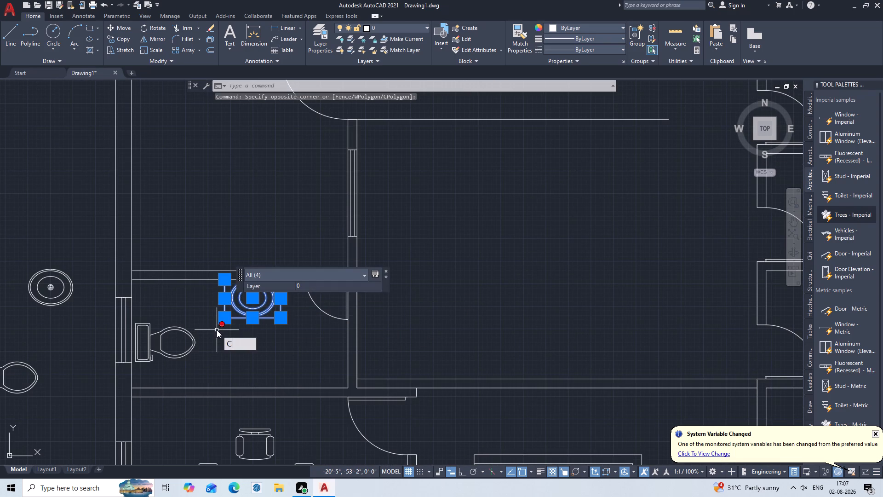
key(o)
key(p)
key(Return)
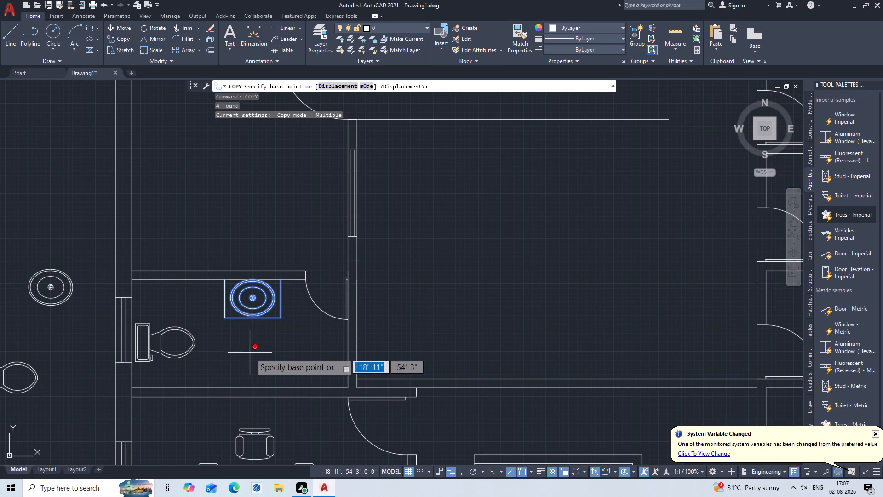
click(251, 299)
scroll(572, 293, down, 2)
middle_drag(569, 310, 569, 311)
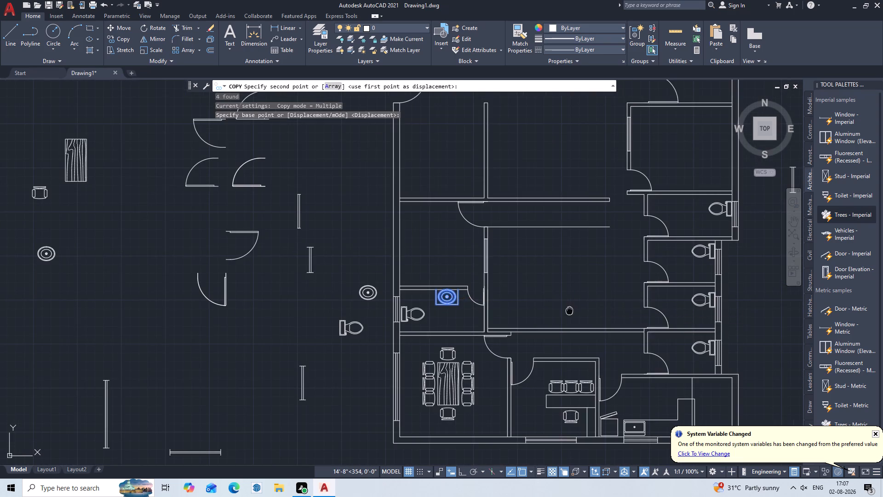
middle_drag(569, 311, 318, 240)
middle_drag(559, 166, 528, 258)
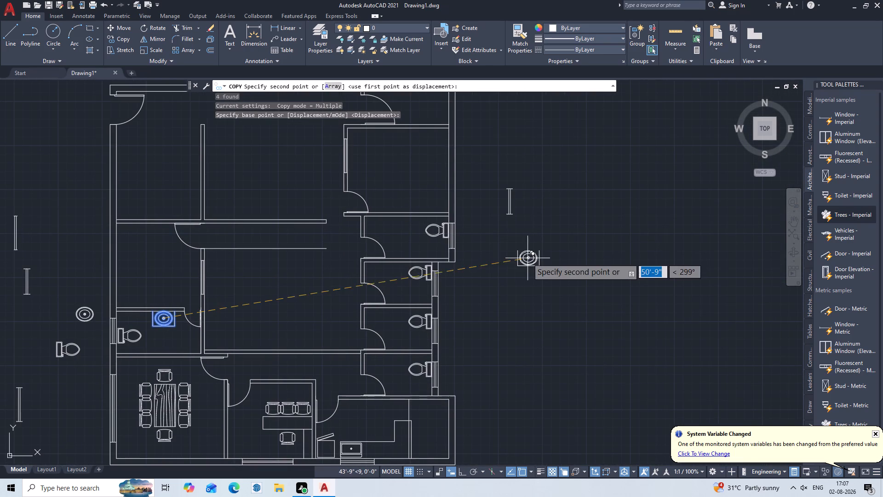
click(509, 235)
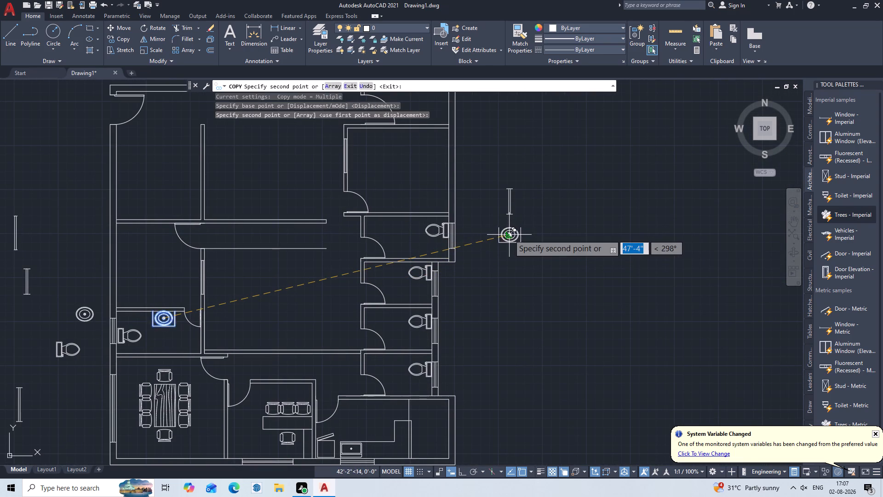
key(Escape)
Rotate the copied sink and counter 90° counterclockwise about the counter's lower-left corner, with Ortho on.
scroll(494, 235, up, 3)
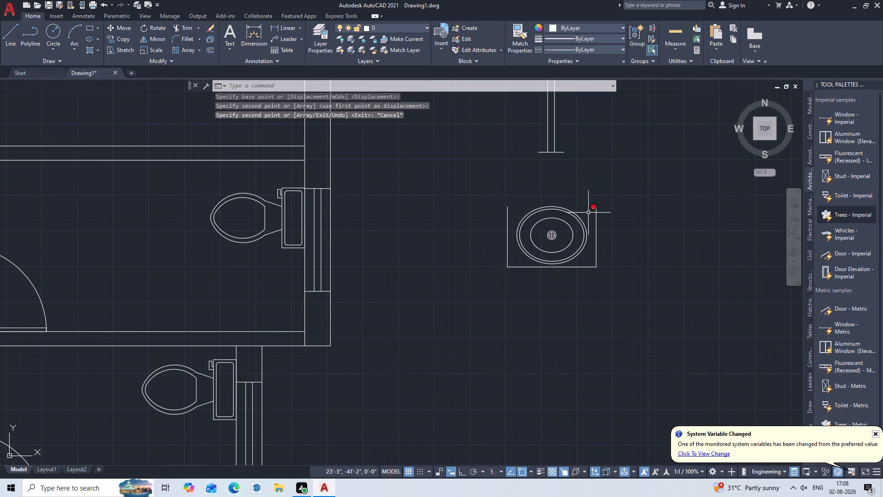
drag(620, 201, 614, 205)
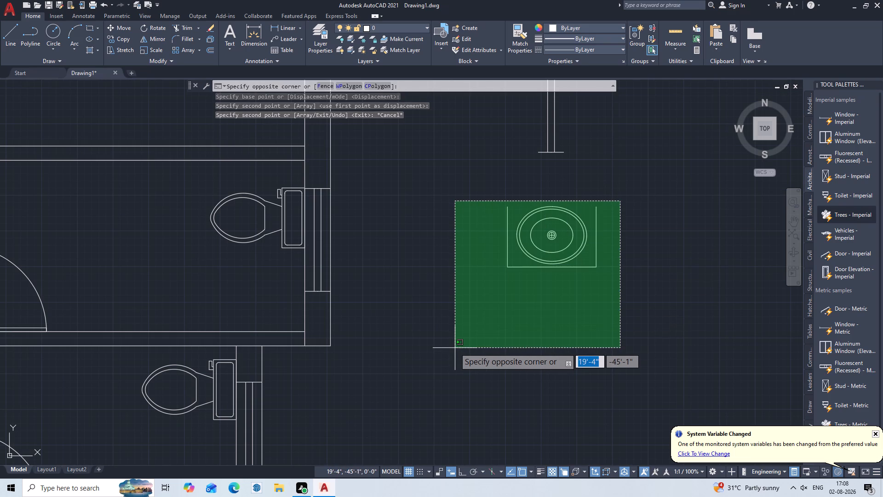
key(Escape)
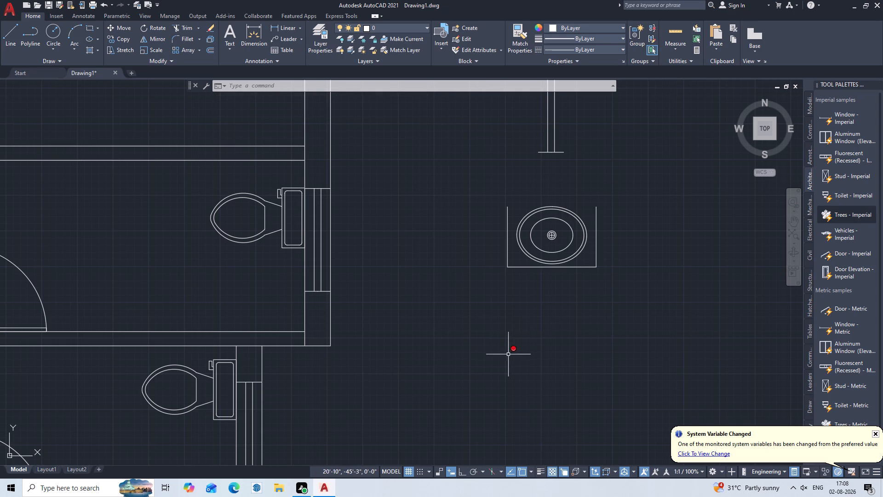
key(r)
key(o)
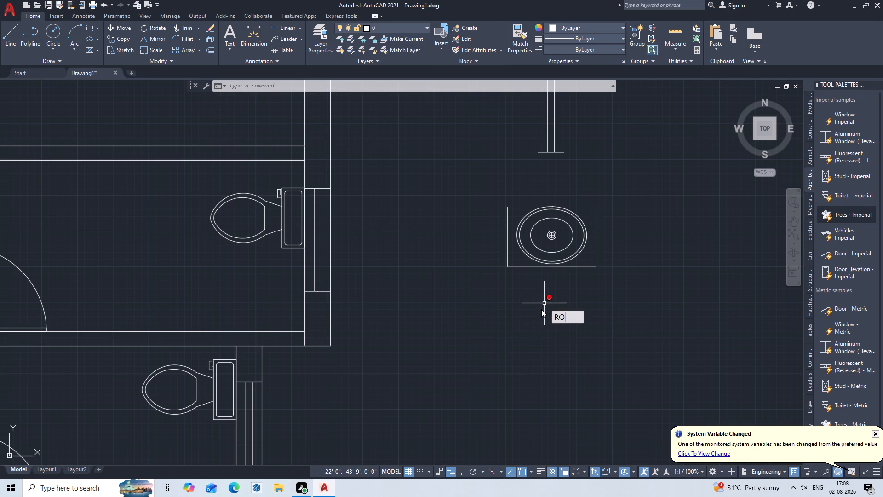
key(Return)
click(602, 191)
click(463, 314)
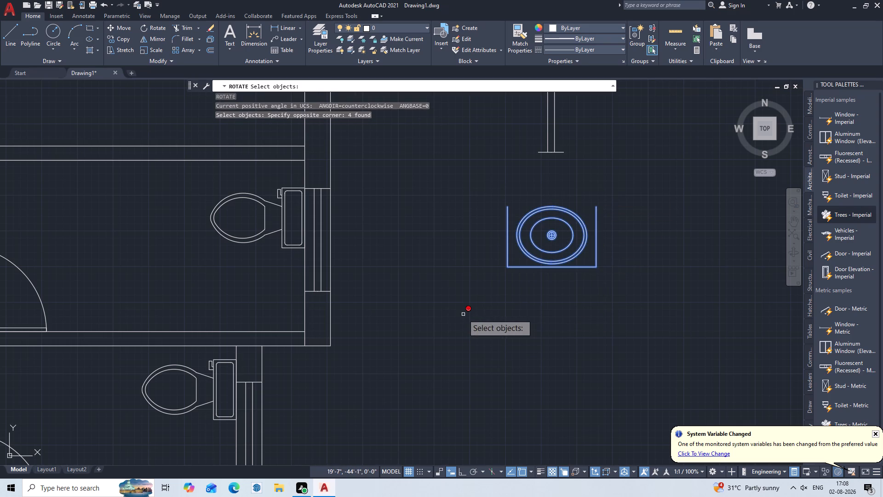
key(Return)
double_click(508, 265)
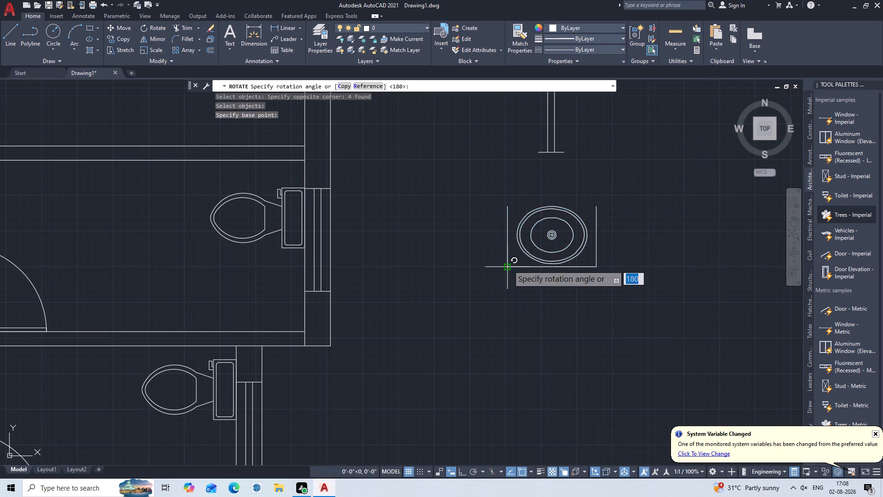
key(F8)
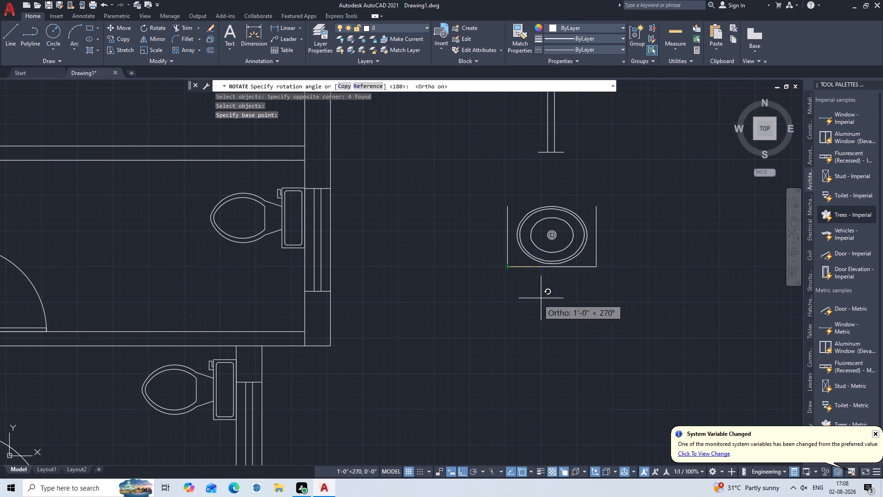
click(523, 205)
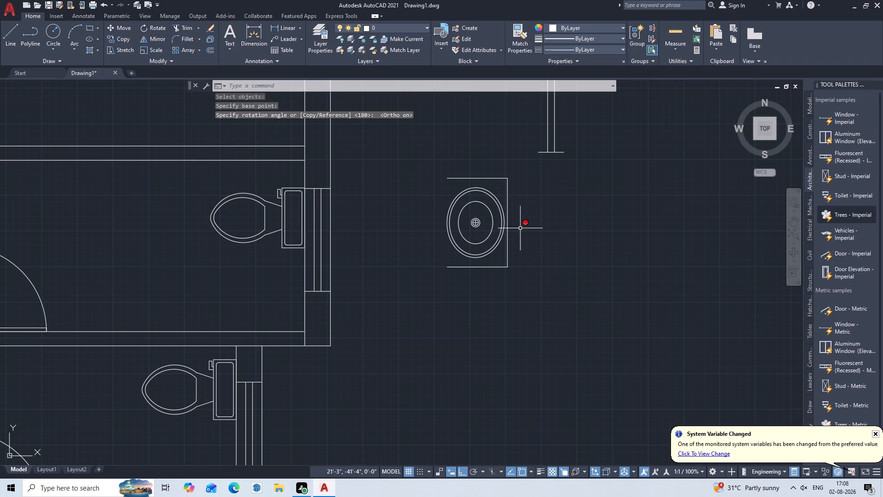
Copy the rotated sink and counter by its upper-left corner to the uppermost toilet room's inner wall corner above the door, with Ortho off.
scroll(466, 283, down, 1)
middle_drag(462, 282, 549, 300)
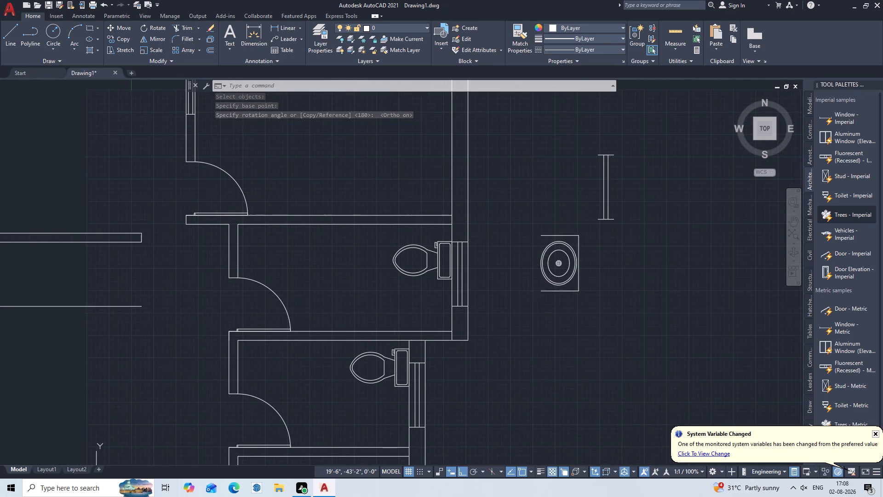
drag(587, 230, 583, 233)
click(502, 320)
text(COP)
key(Return)
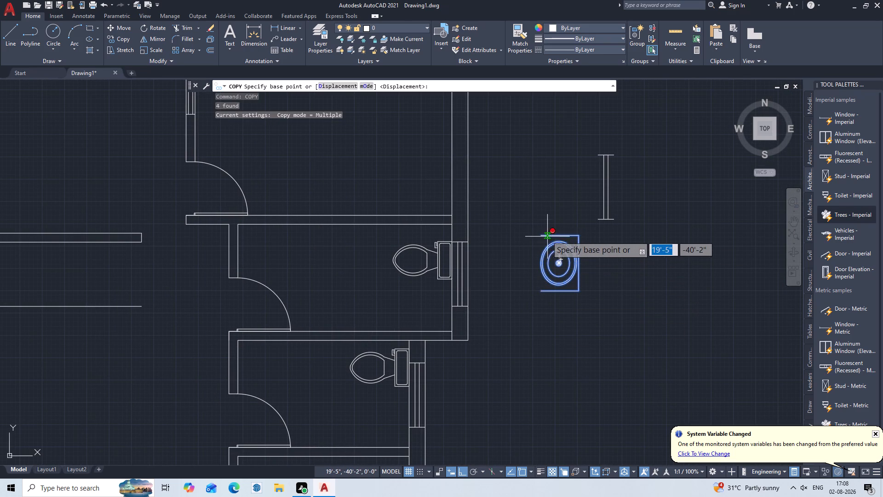
click(537, 233)
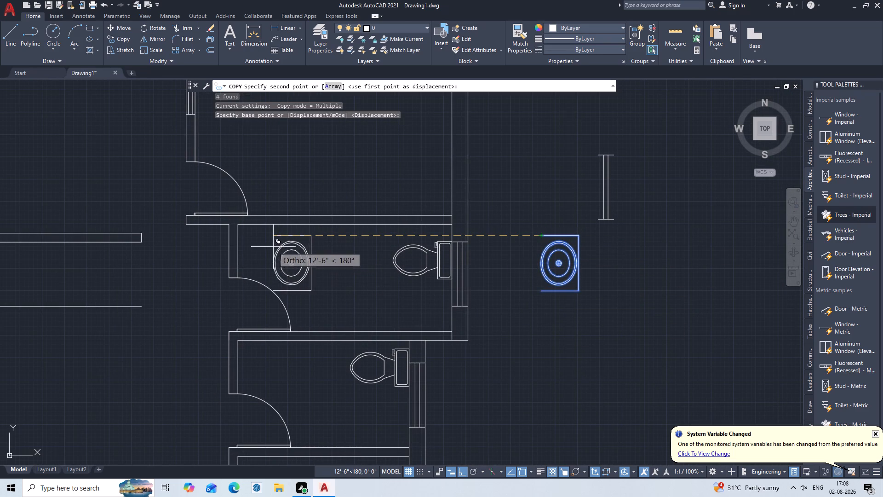
middle_drag(273, 247, 339, 274)
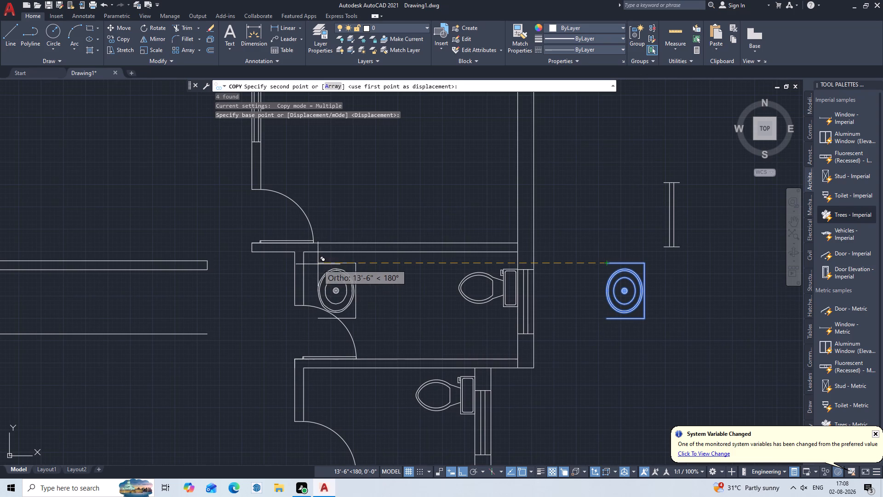
scroll(308, 263, up, 2)
key(F8)
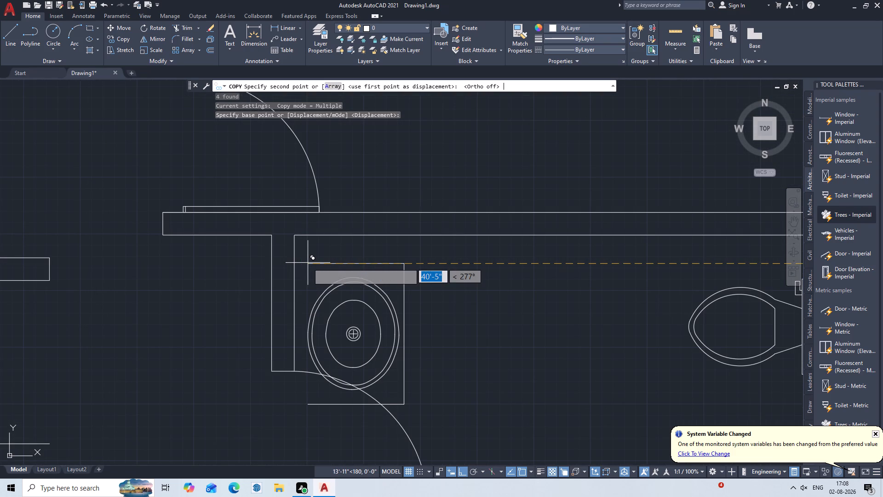
click(296, 237)
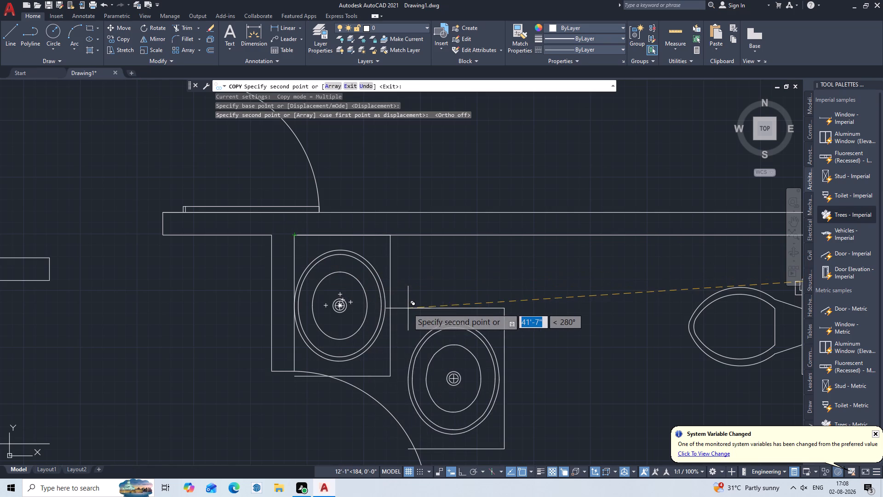
key(Escape)
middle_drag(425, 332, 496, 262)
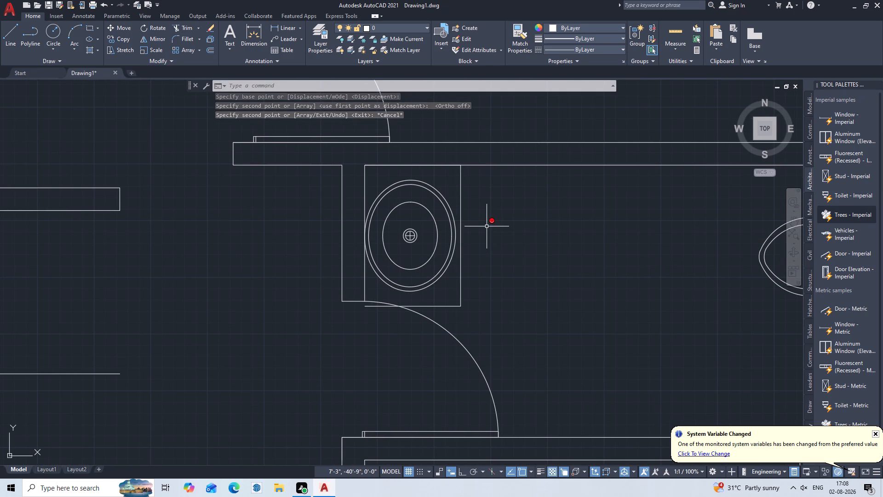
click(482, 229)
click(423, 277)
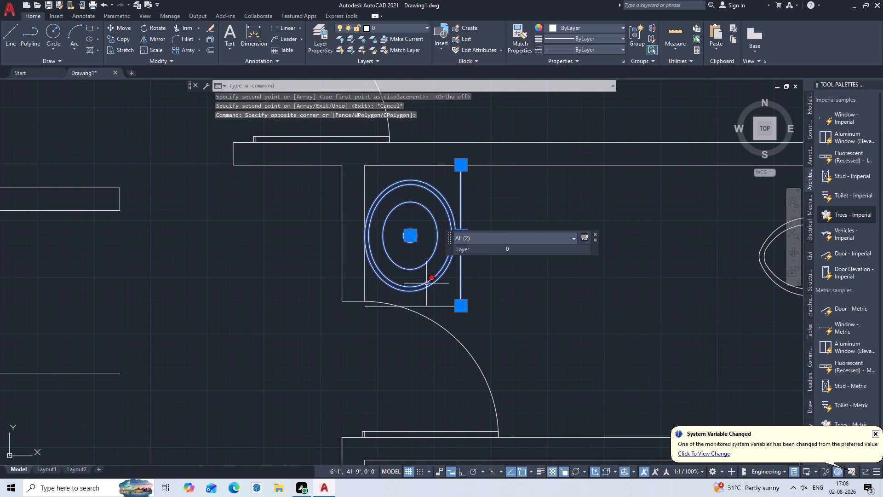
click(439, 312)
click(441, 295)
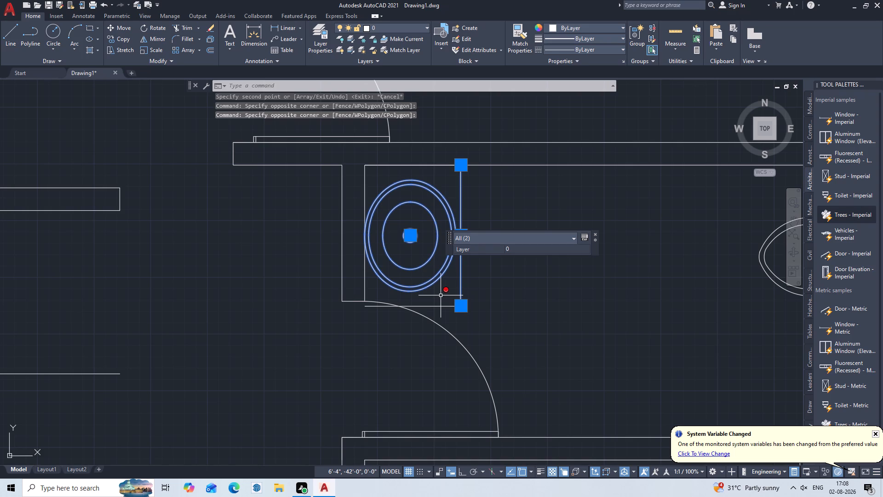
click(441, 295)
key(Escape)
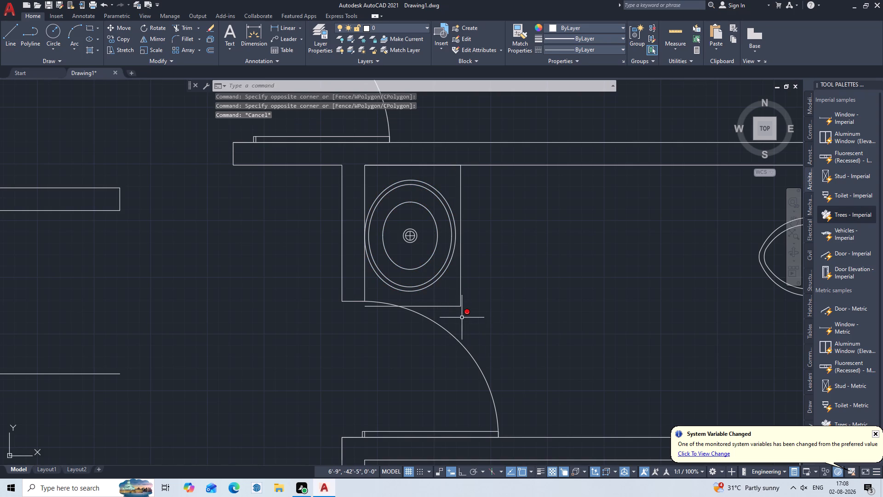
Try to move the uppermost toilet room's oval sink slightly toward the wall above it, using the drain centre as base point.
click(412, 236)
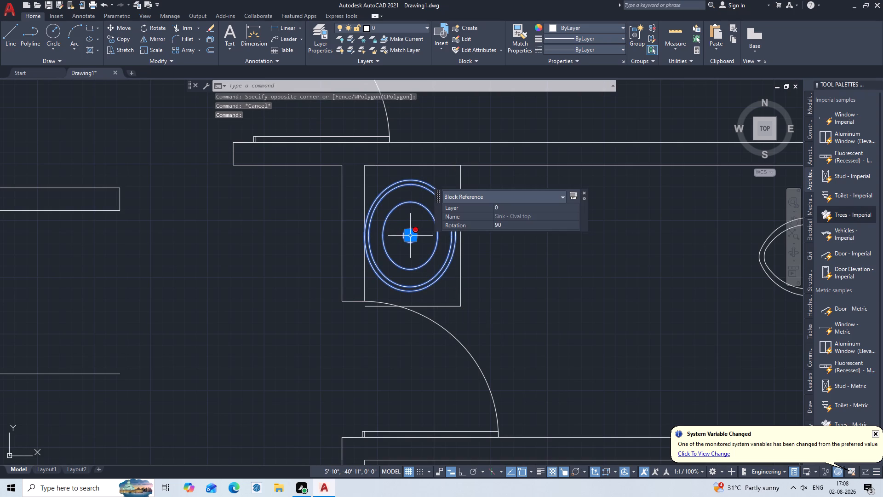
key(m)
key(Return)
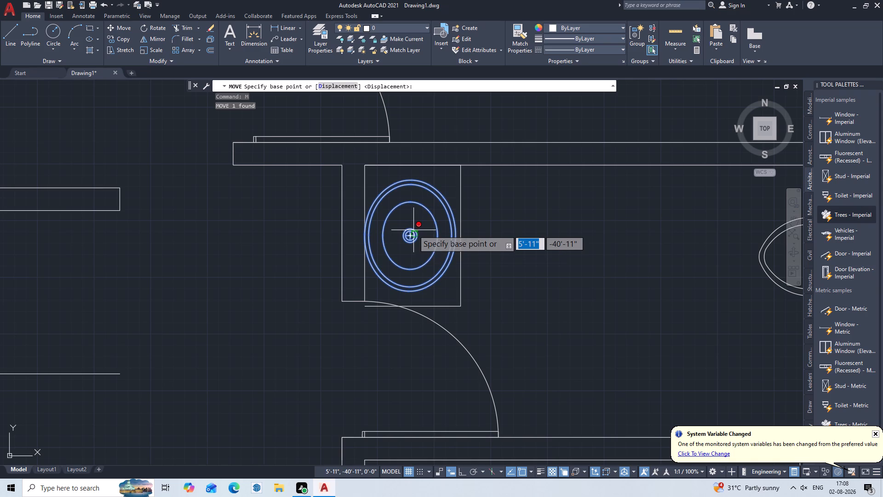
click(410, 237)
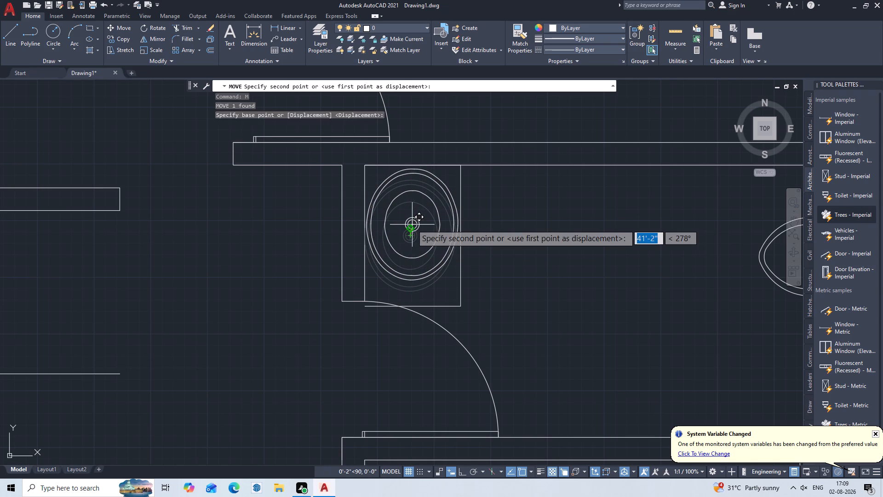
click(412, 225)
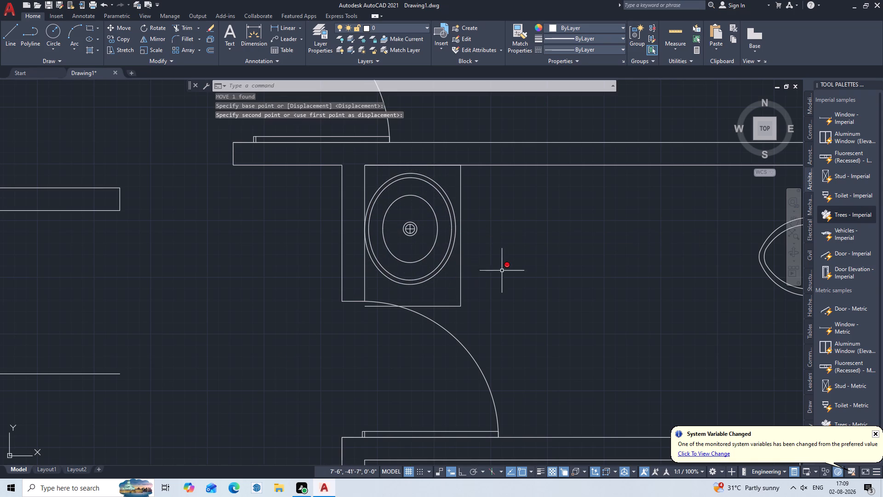
Undo the sink's move and the copy of the sink and counter in the uppermost toilet room.
key(ctrl+z)
key(ctrl+z)
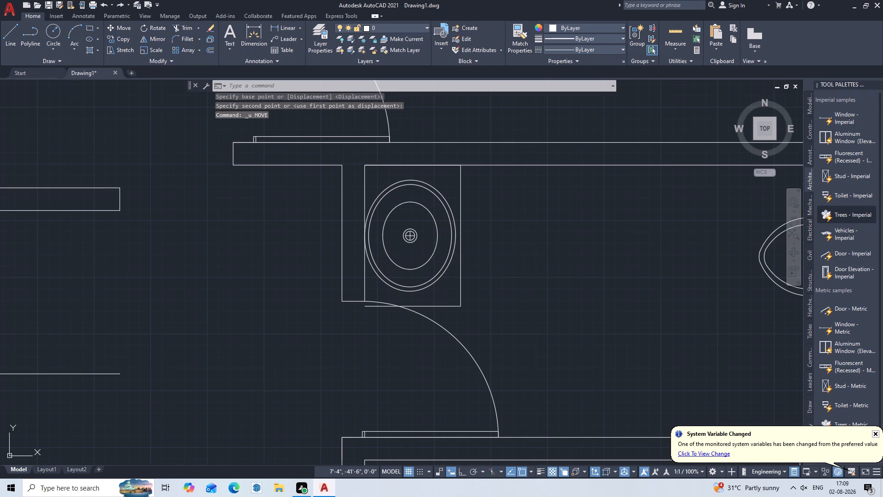
key(ctrl+z)
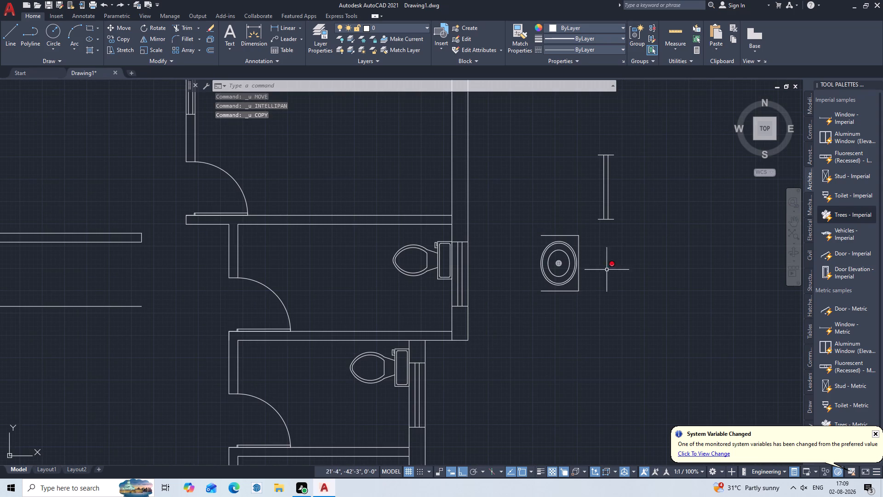
Copy only the rotated oval sink by its drain centre into the uppermost toilet room's corner above the door, with Ortho off.
click(560, 261)
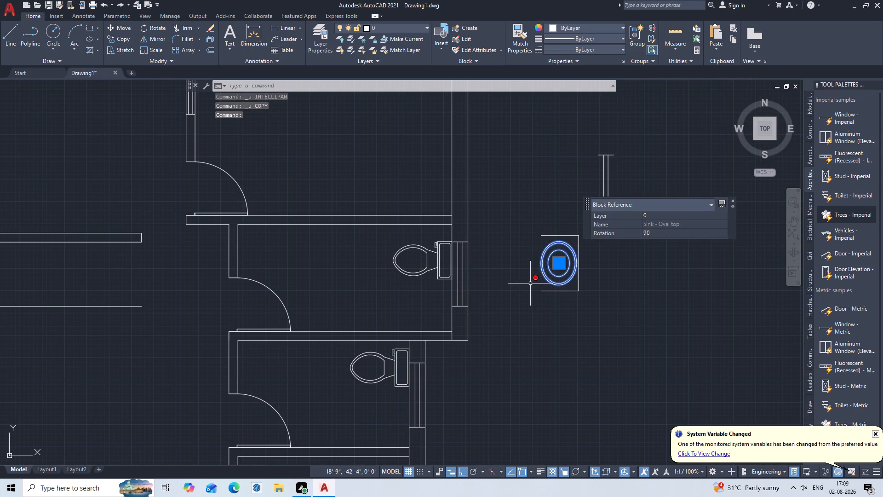
key(c)
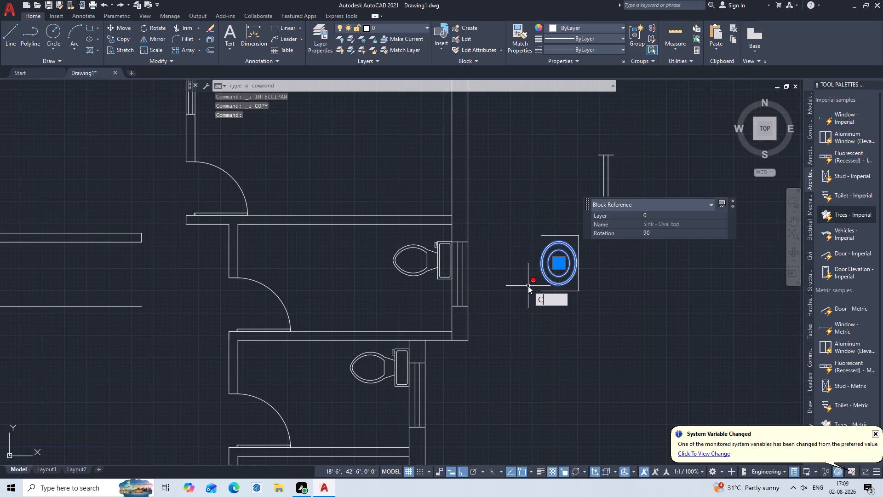
text(OP)
key(Return)
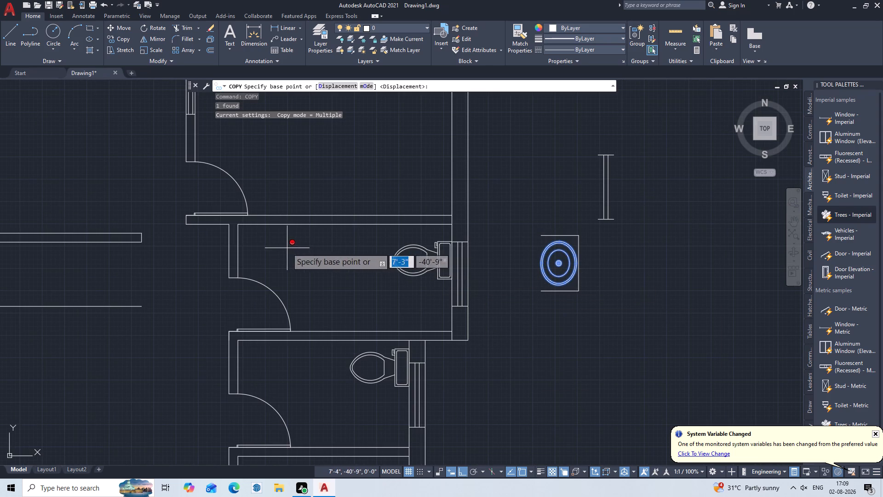
scroll(563, 262, up, 5)
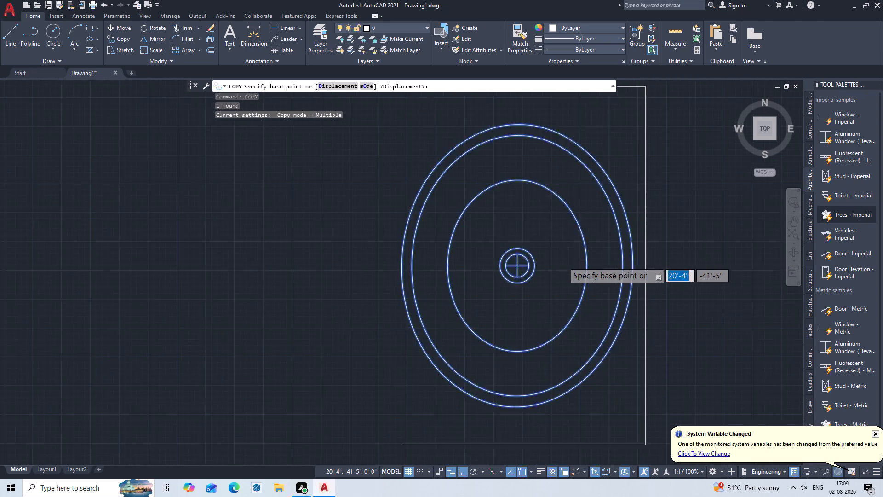
click(487, 265)
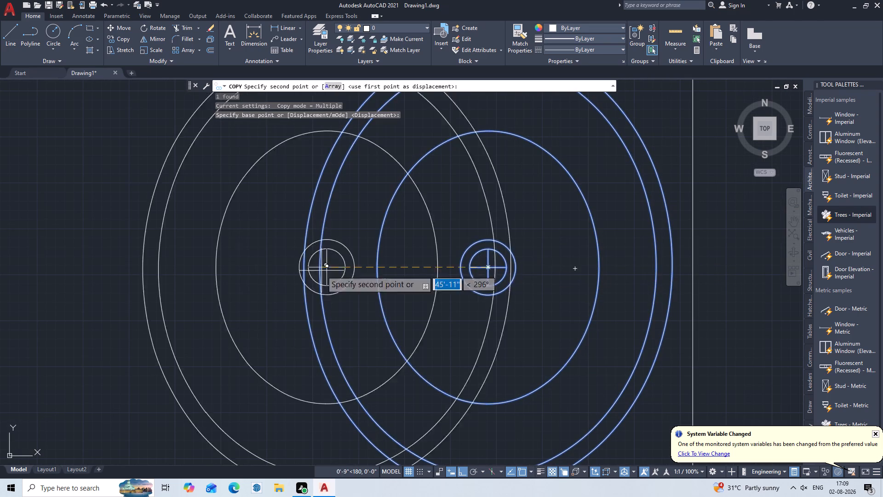
scroll(273, 266, down, 3)
middle_drag(276, 265, 639, 270)
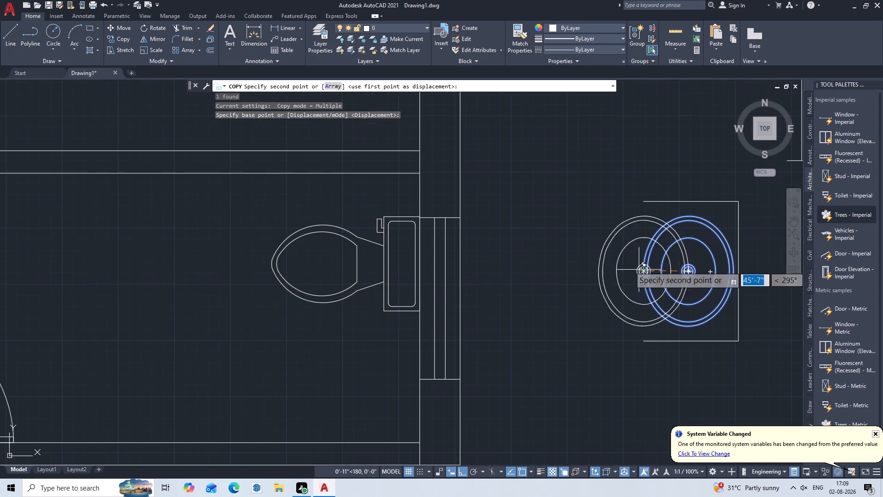
middle_drag(163, 266, 545, 250)
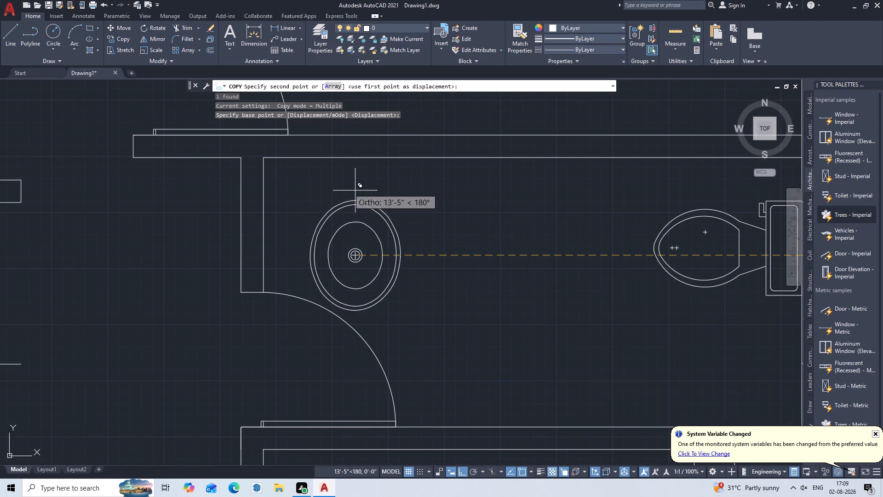
key(F8)
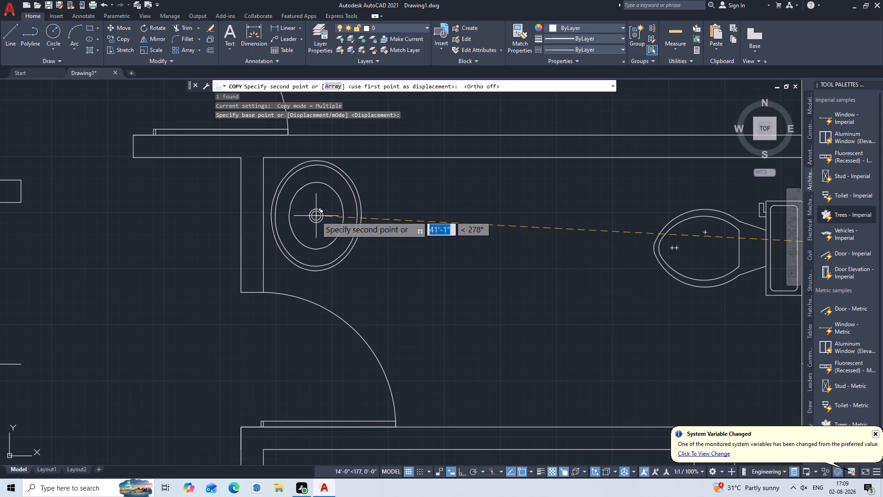
click(312, 215)
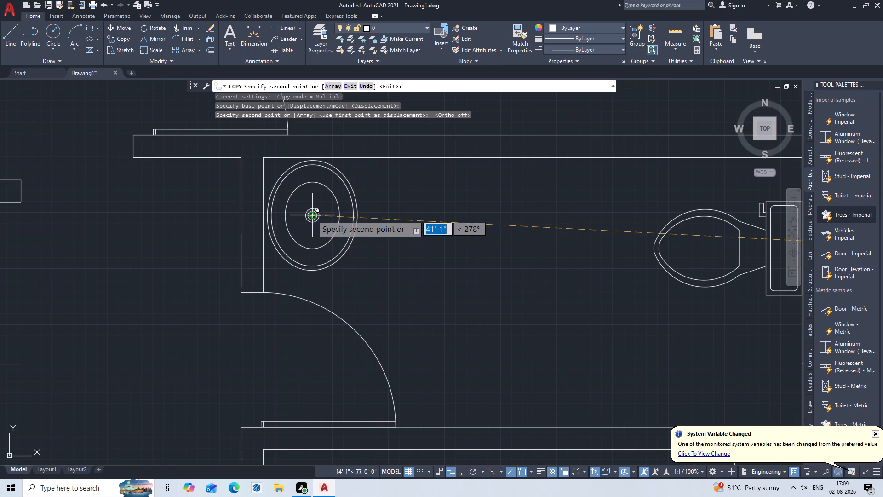
Place further copies of the oval sink in the same wall corner of the second and third toilet rooms.
scroll(405, 335, down, 1)
middle_drag(407, 342, 490, 208)
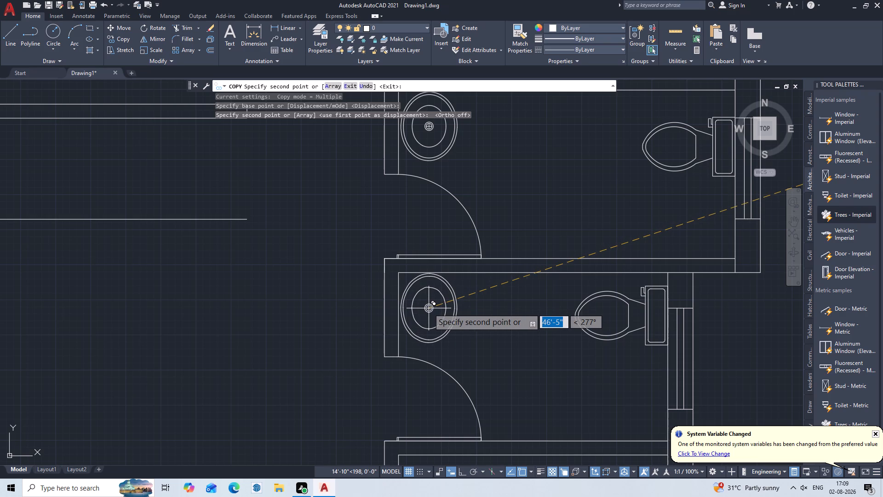
click(429, 308)
middle_drag(492, 366, 493, 291)
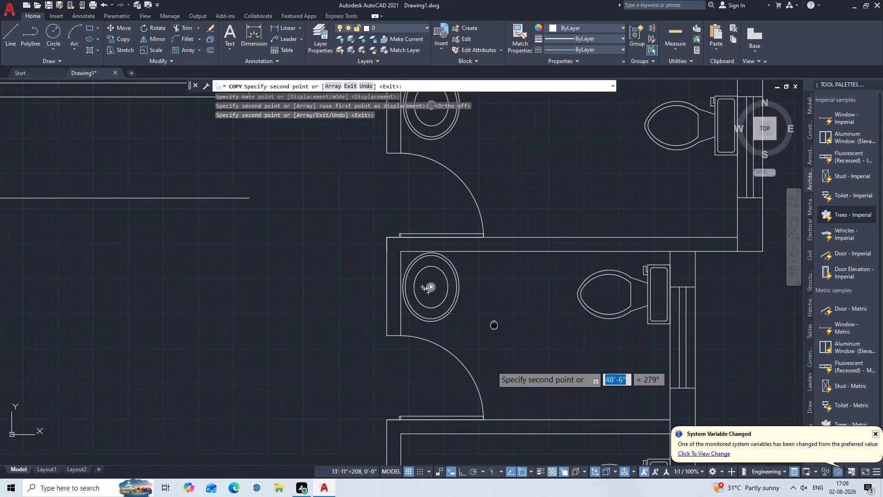
middle_drag(493, 291, 487, 208)
scroll(487, 208, down, 1)
scroll(447, 289, up, 3)
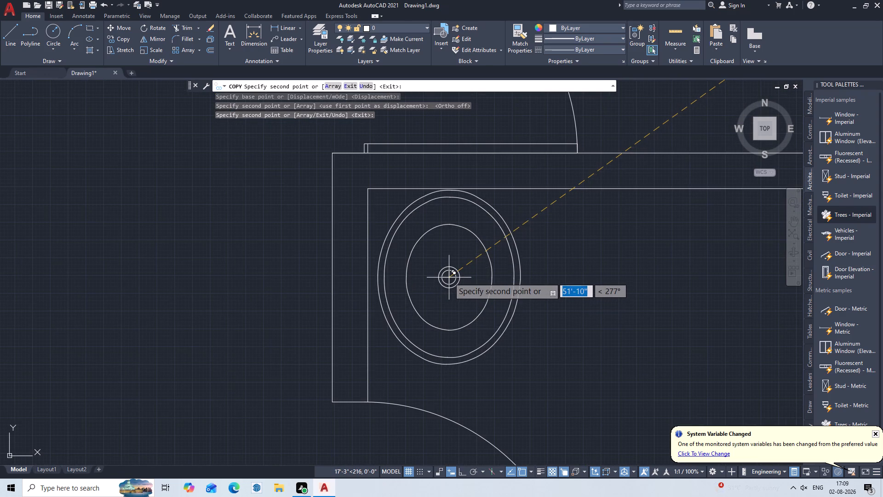
click(442, 281)
middle_click(442, 281)
click(442, 281)
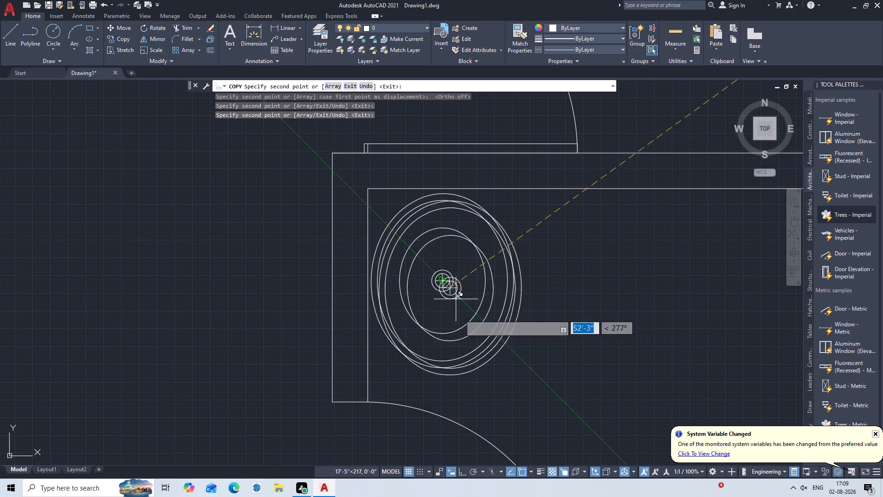
Place another copy of the oval sink in the lowest toilet room's corner above the door and finish copying.
scroll(475, 355, down, 2)
scroll(475, 247, down, 3)
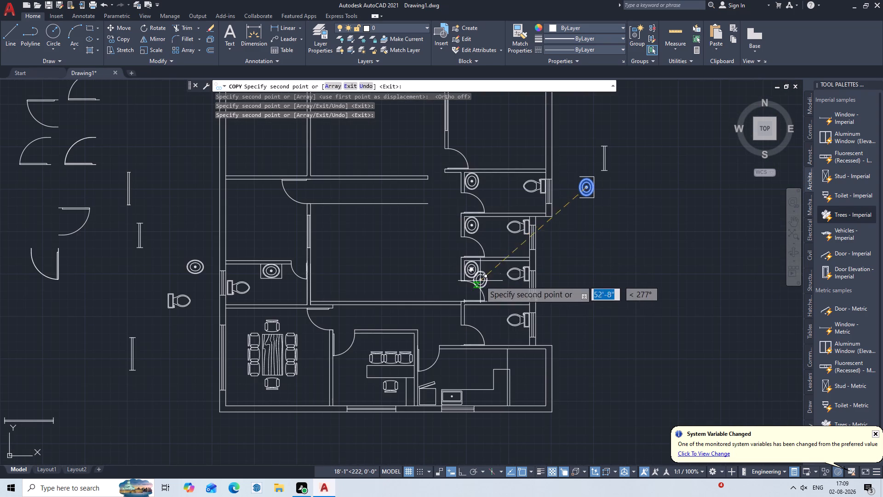
middle_drag(482, 311, 487, 250)
scroll(479, 254, up, 4)
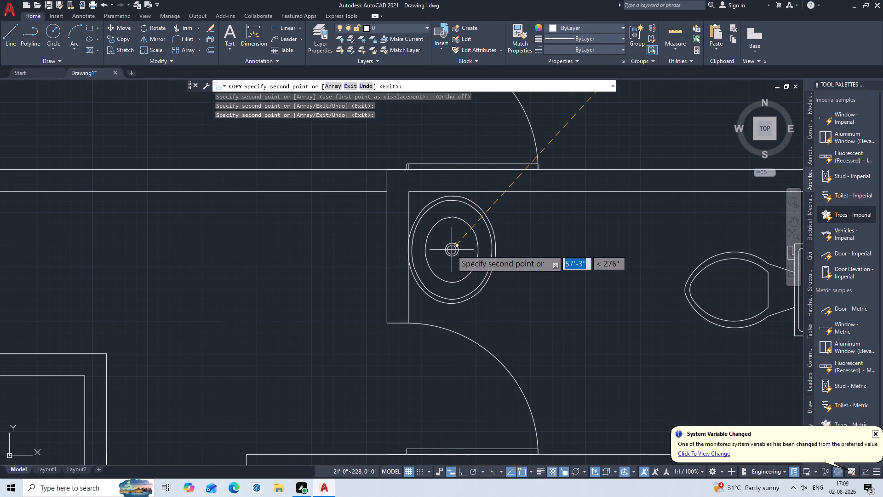
click(456, 248)
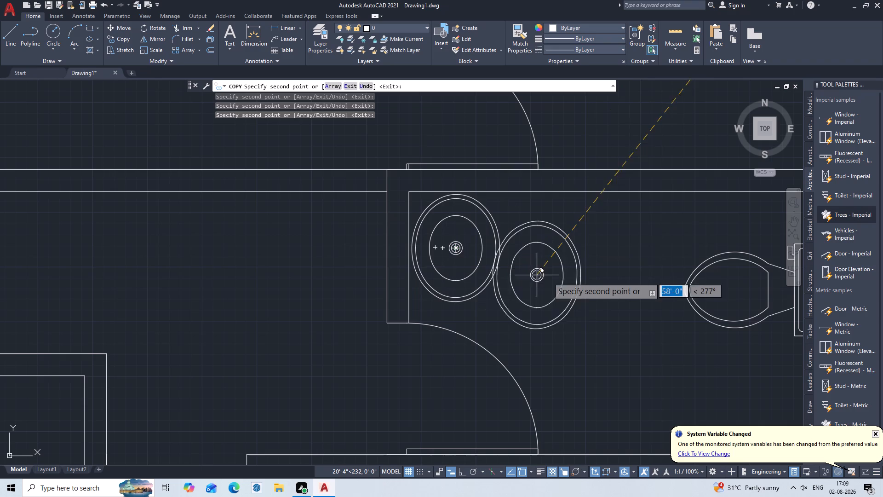
key(Escape)
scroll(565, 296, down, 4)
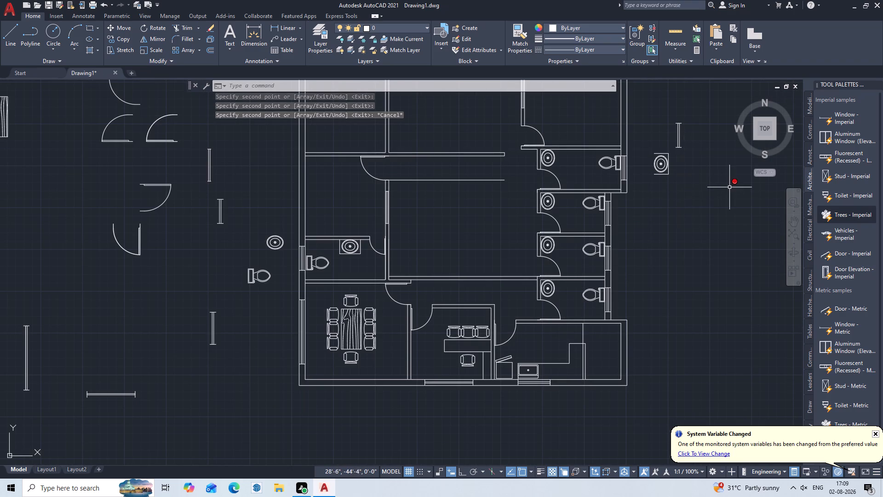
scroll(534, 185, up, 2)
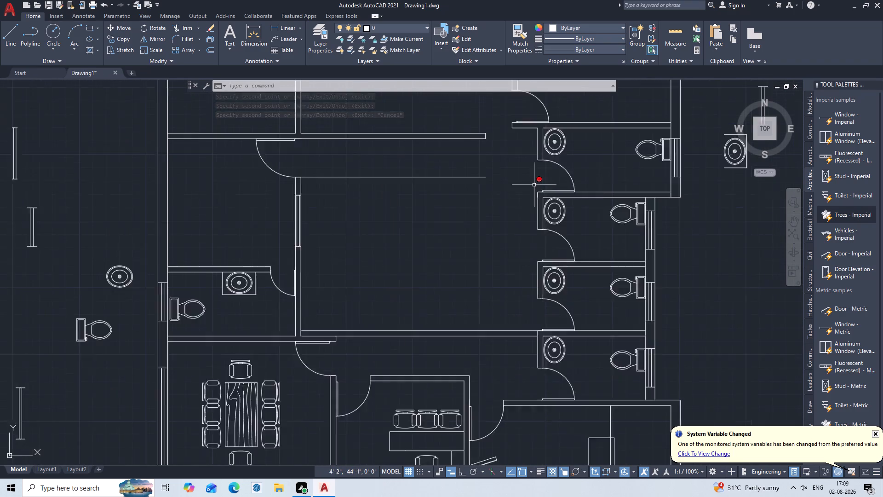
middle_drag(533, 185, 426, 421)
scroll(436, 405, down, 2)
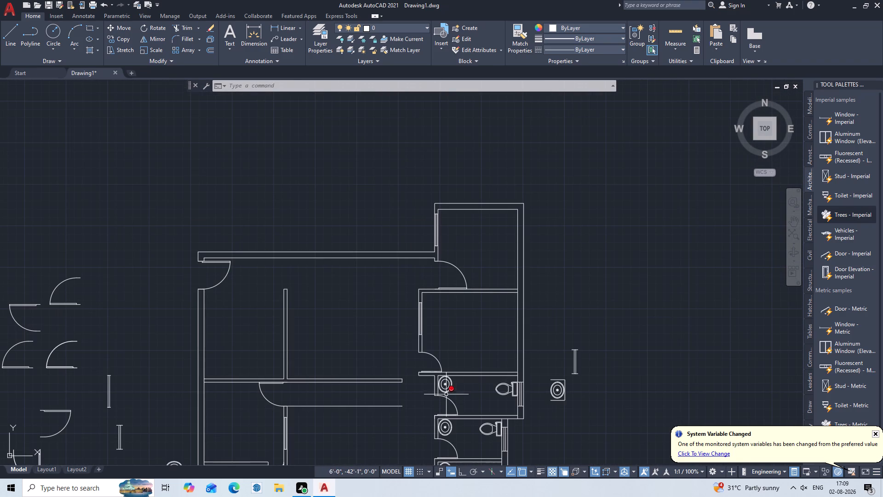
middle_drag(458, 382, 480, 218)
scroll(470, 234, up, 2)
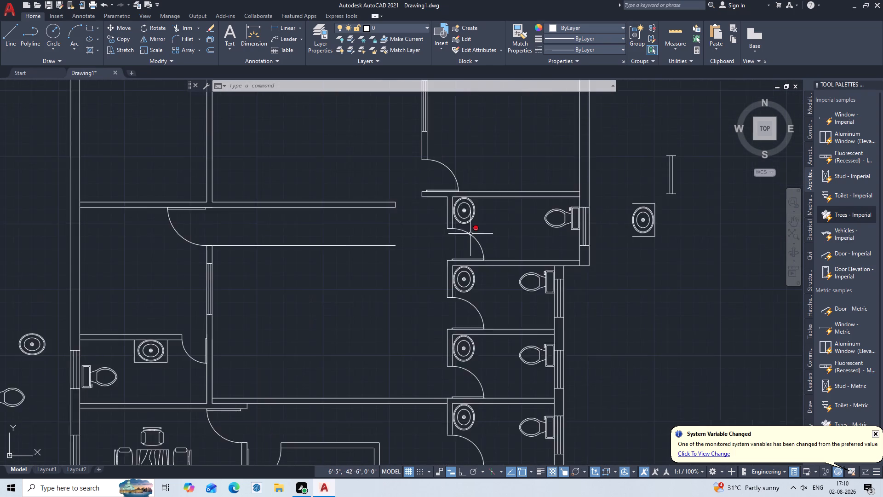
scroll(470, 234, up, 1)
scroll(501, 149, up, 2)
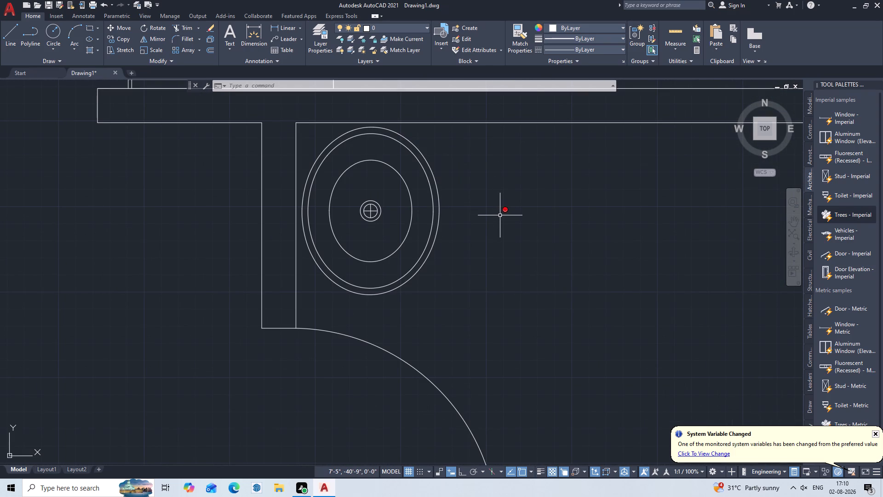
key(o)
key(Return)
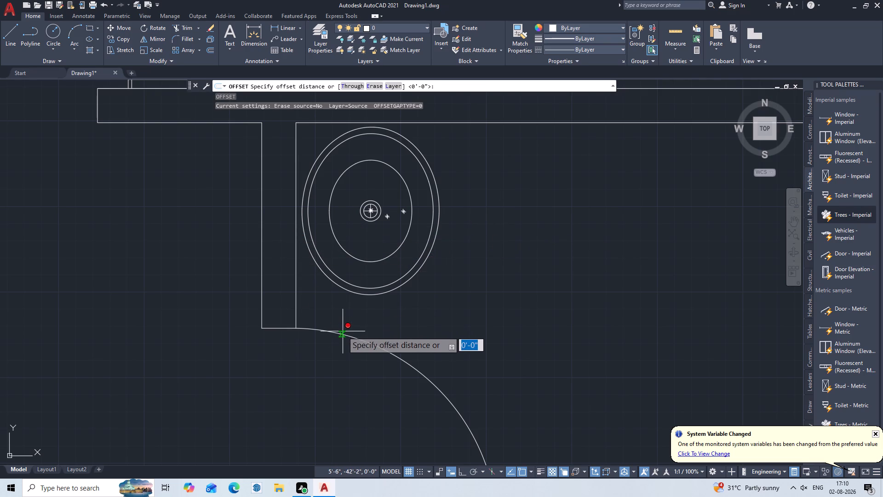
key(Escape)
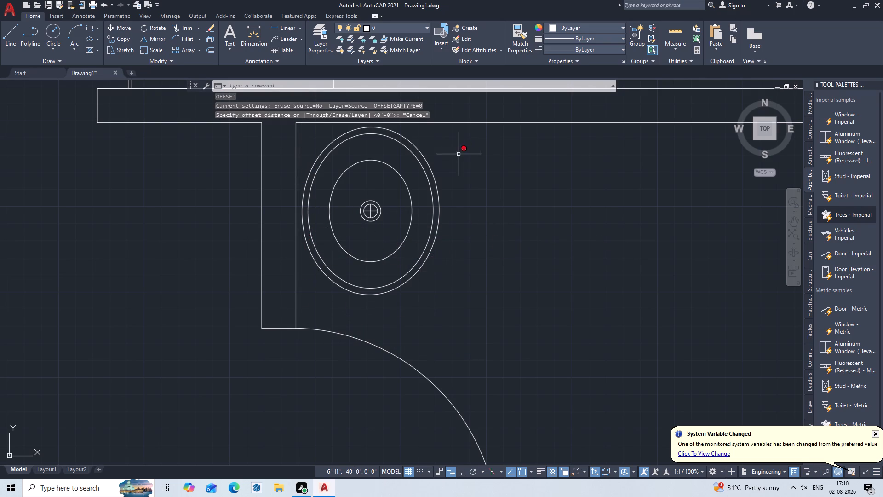
Draw the uppermost toilet room's counter around its sink: a line about 2'-2" down from the upper wall, then across to the side wall, Ortho on.
key(l)
key(Return)
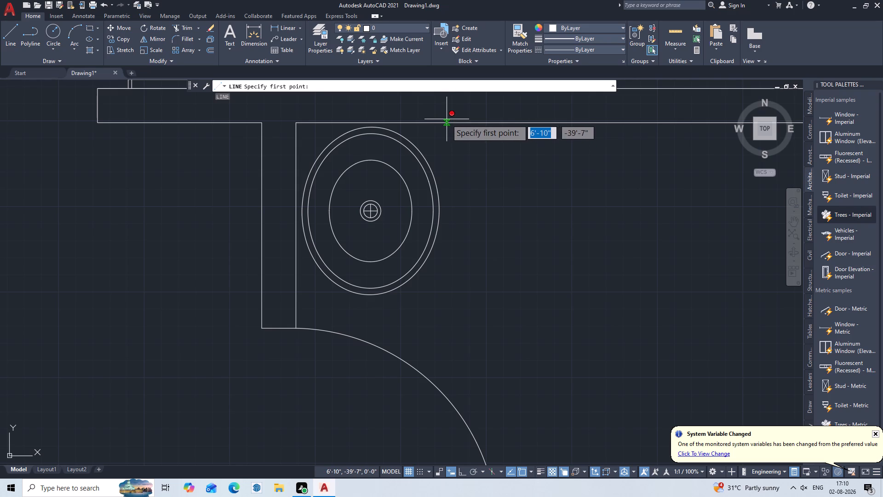
click(444, 119)
key(F8)
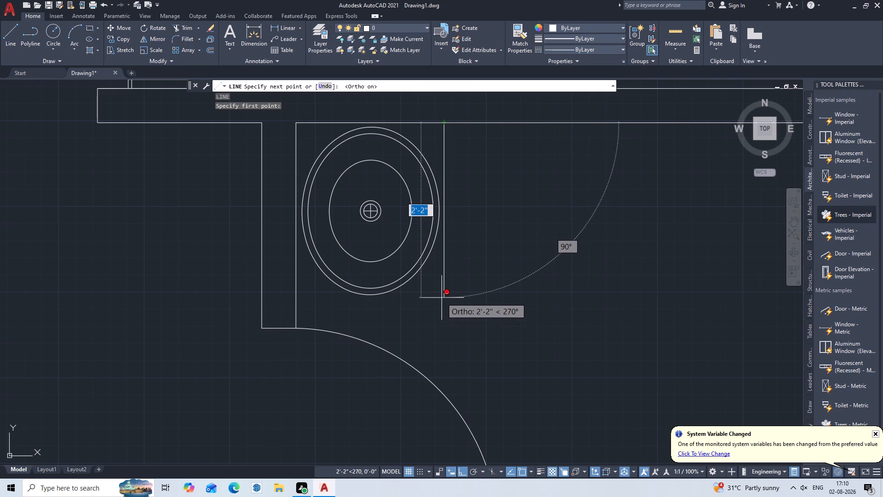
click(441, 298)
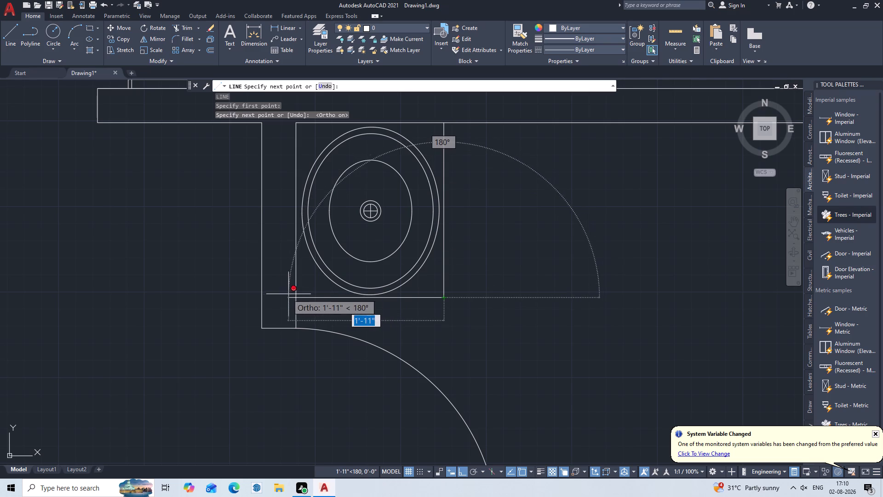
click(295, 295)
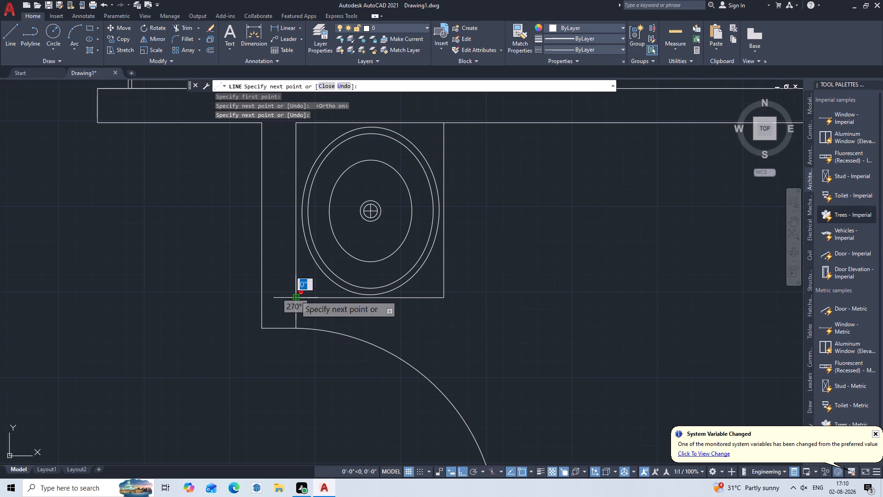
key(Escape)
Draw the second toilet room's counter around its sink: a line down from the upper wall just past the sink, then across to the side wall.
scroll(449, 268, down, 3)
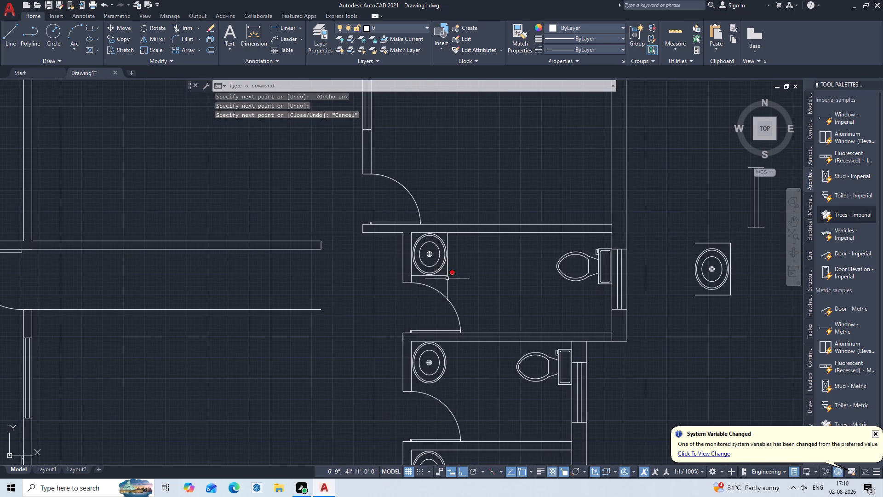
middle_drag(442, 320, 480, 168)
scroll(476, 205, up, 3)
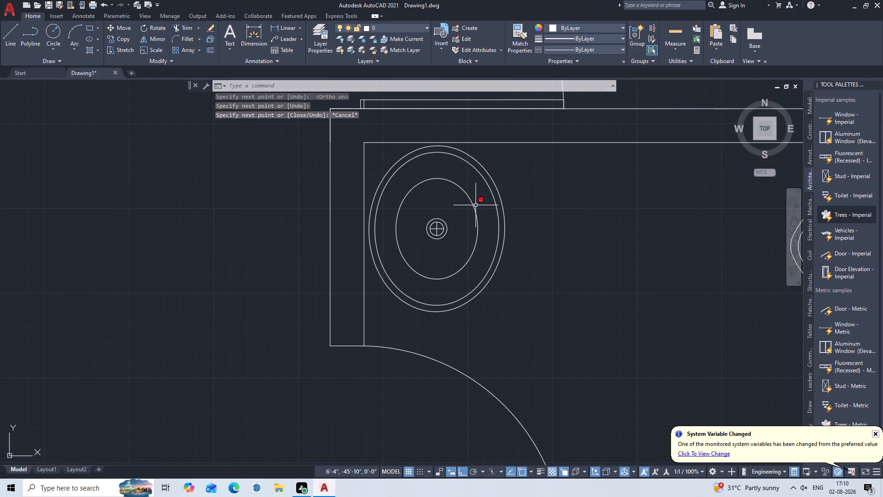
key(l)
key(Return)
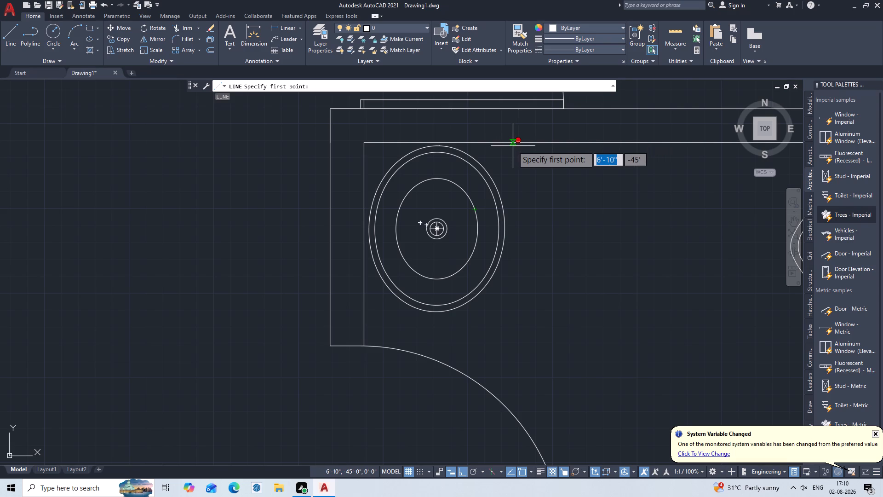
click(508, 141)
drag(506, 144, 506, 150)
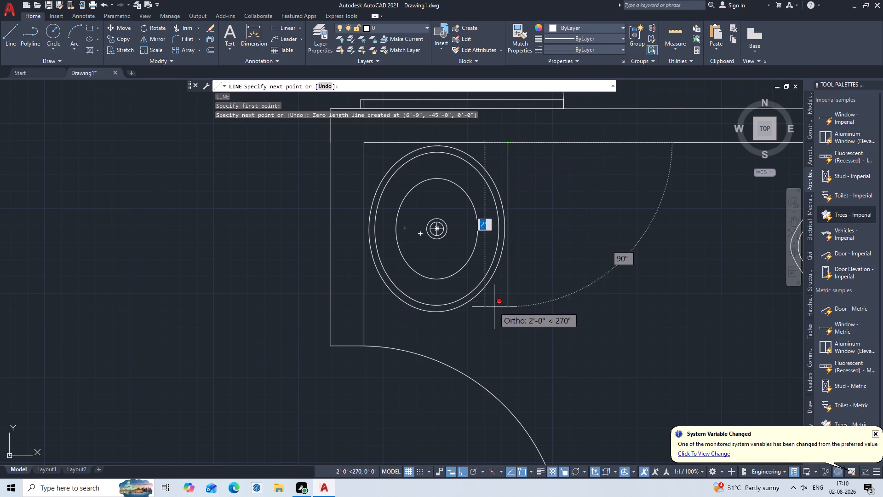
click(495, 316)
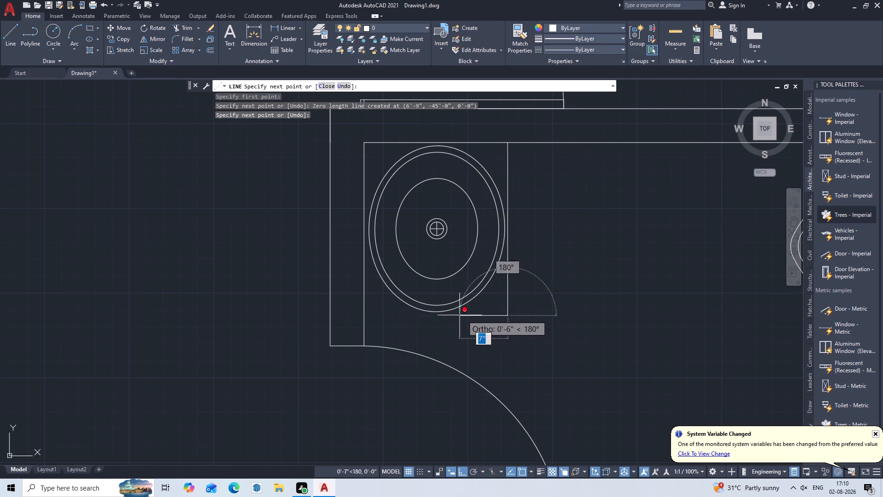
double_click(360, 312)
key(Escape)
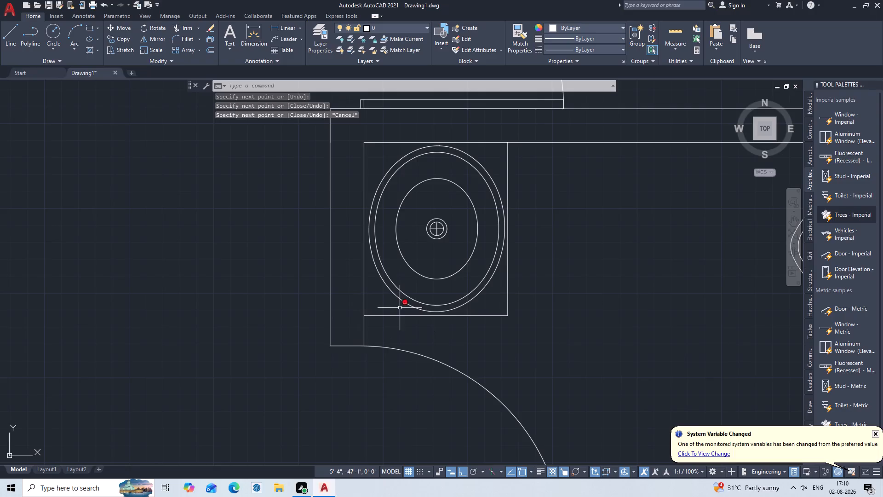
Draw the third toilet room's counter around its sink: a line about 2'-1" down from the upper wall, then about 1'-9" across to the side wall.
scroll(404, 306, down, 2)
middle_drag(415, 373, 421, 225)
scroll(437, 284, up, 3)
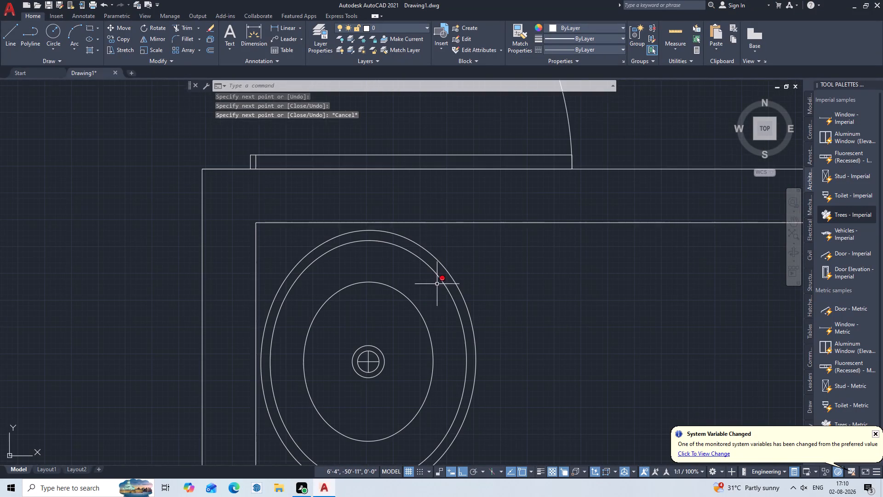
key(l)
key(Return)
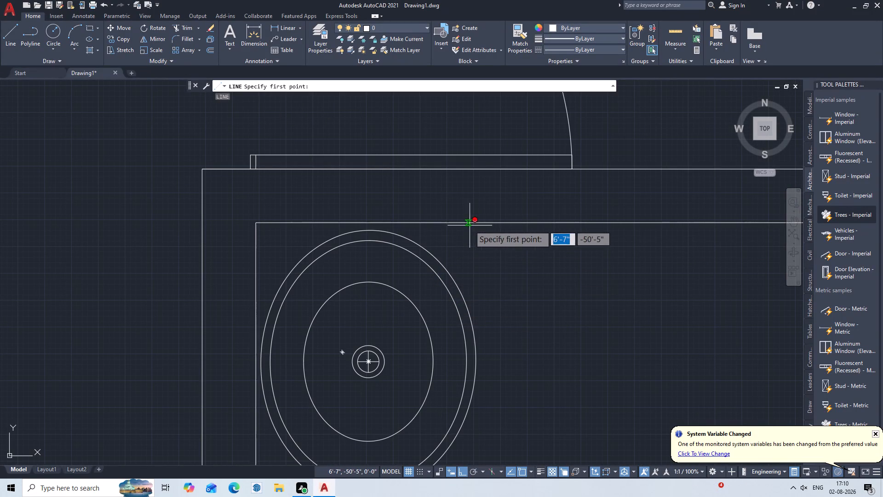
drag(480, 225, 477, 256)
middle_drag(488, 411, 533, 212)
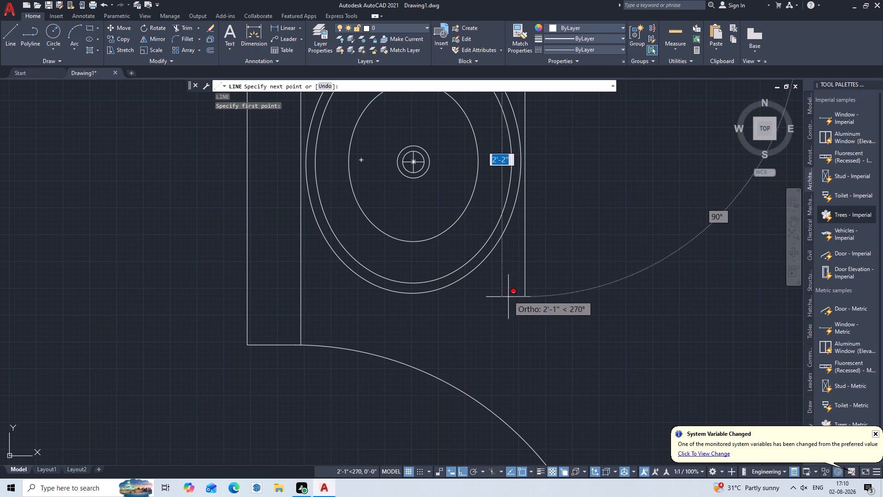
click(507, 297)
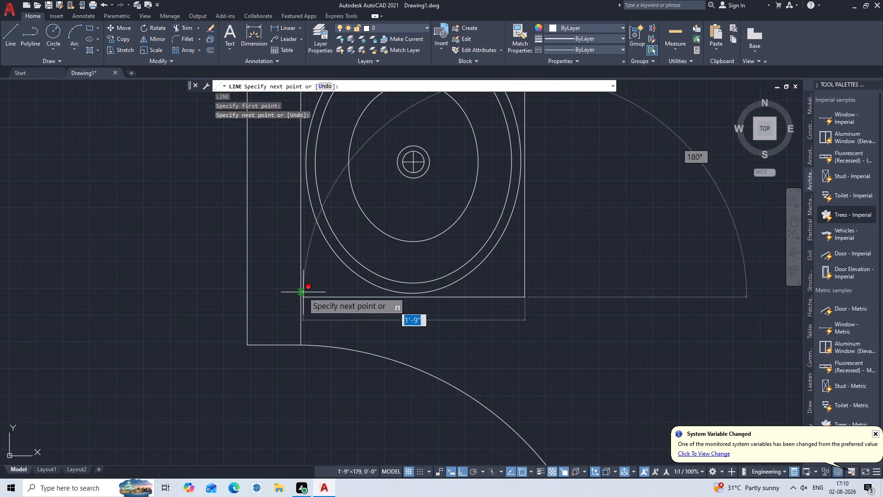
click(301, 294)
key(Escape)
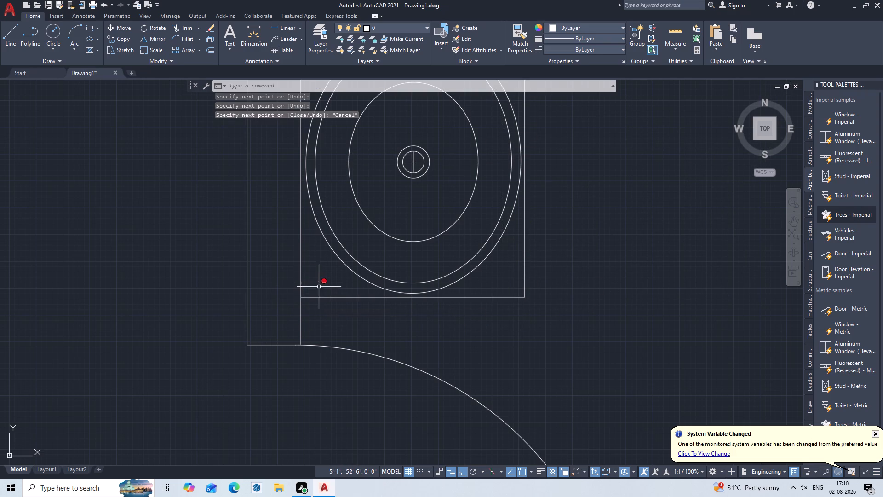
Draw the lowest toilet room's counter around its sink: a line about 2'-2" down from the upper wall, then across to the side wall.
scroll(400, 318, down, 4)
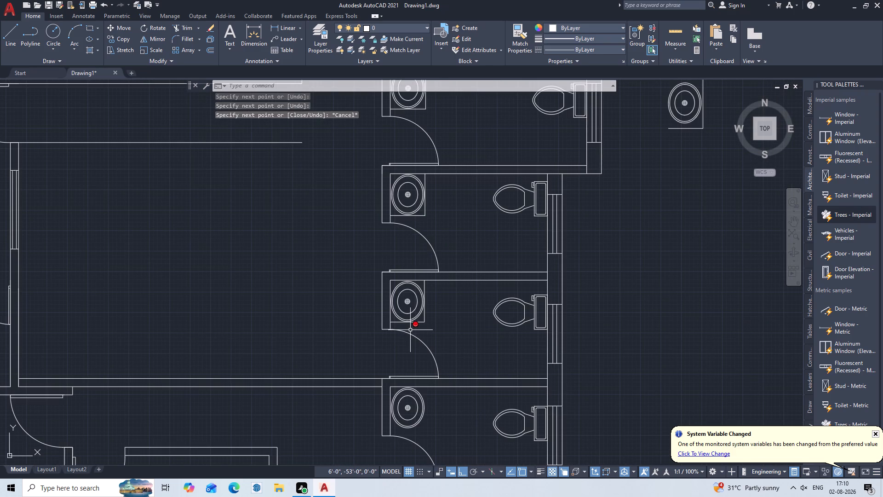
middle_drag(412, 329, 458, 216)
scroll(464, 270, up, 2)
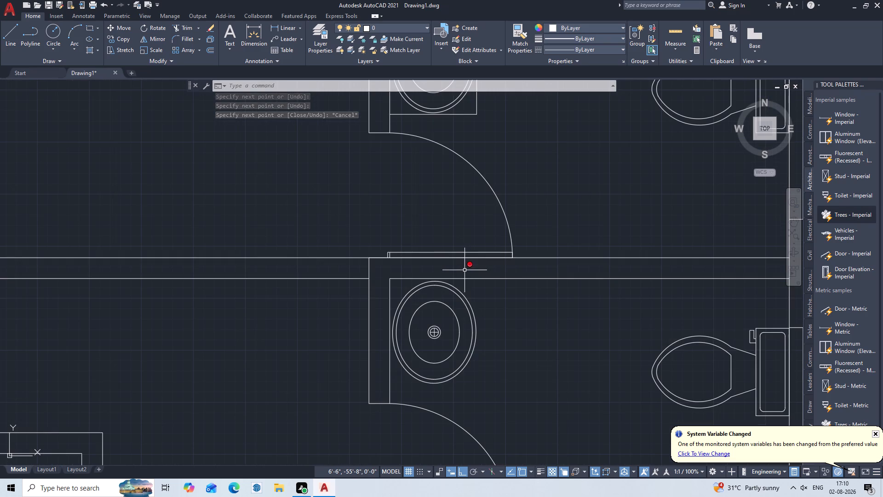
key(l)
key(Return)
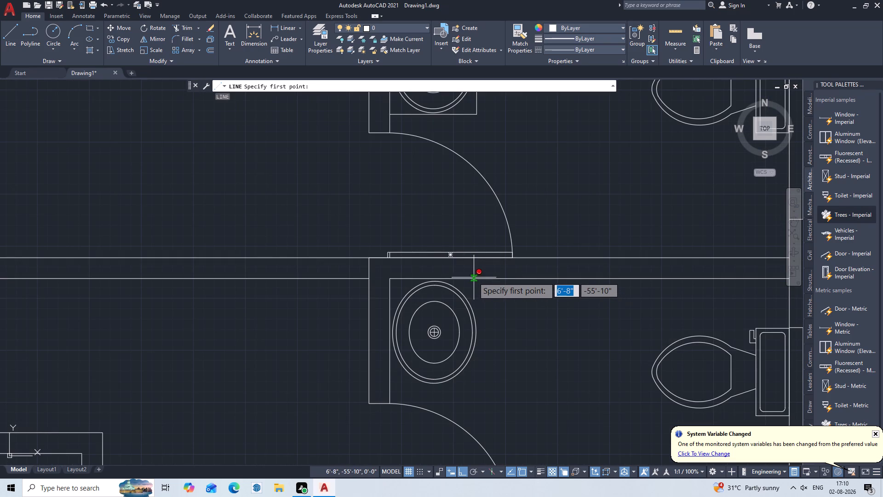
click(478, 278)
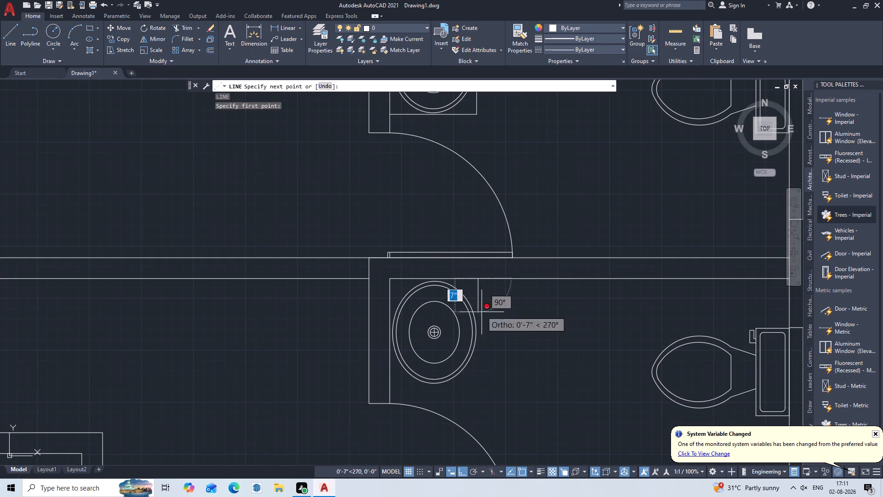
click(488, 386)
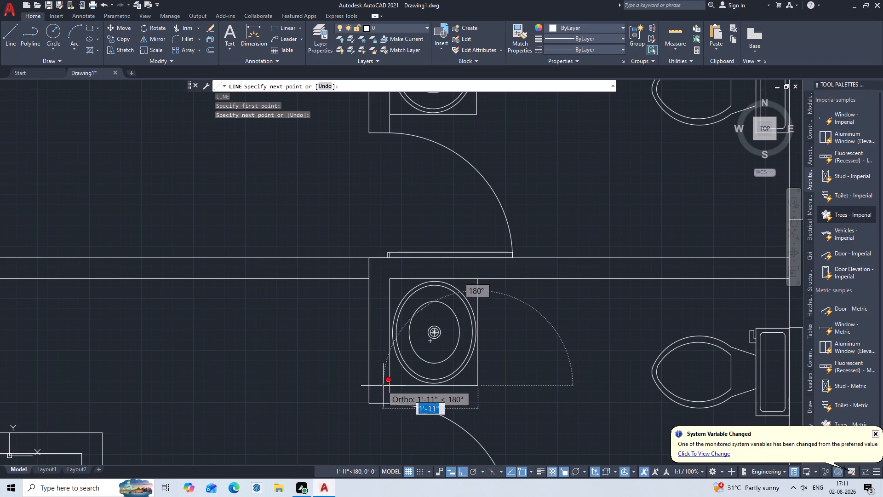
click(389, 384)
key(Escape)
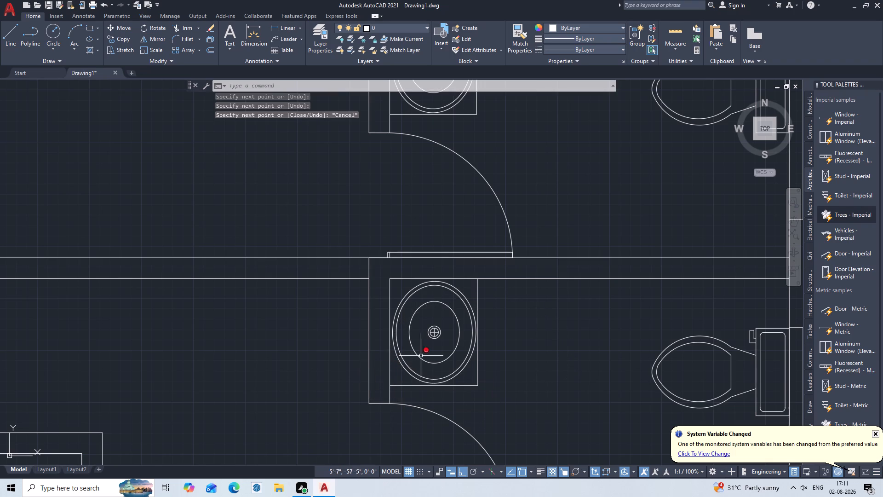
Draw a rectangular outline about 2'-1" wide and over 5' long extending down from the topmost room's upper wall: down, across, and back to the wall.
scroll(575, 260, down, 3)
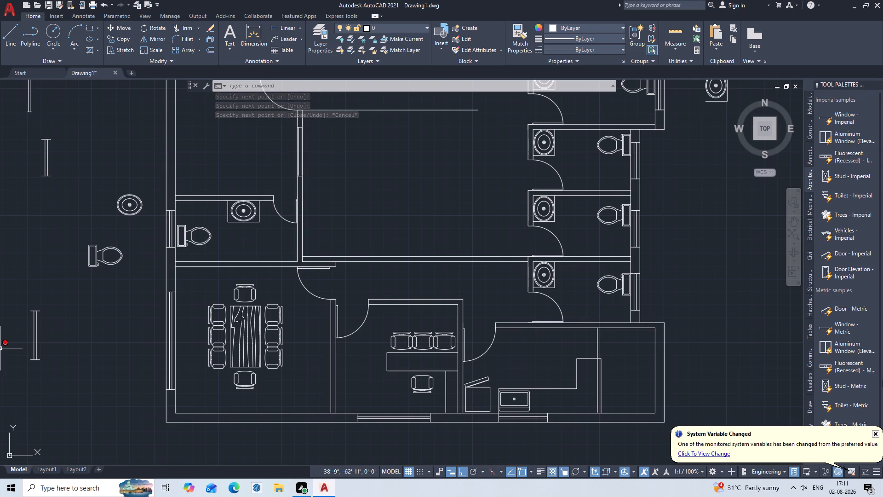
scroll(871, 386, down, 1)
scroll(581, 208, down, 1)
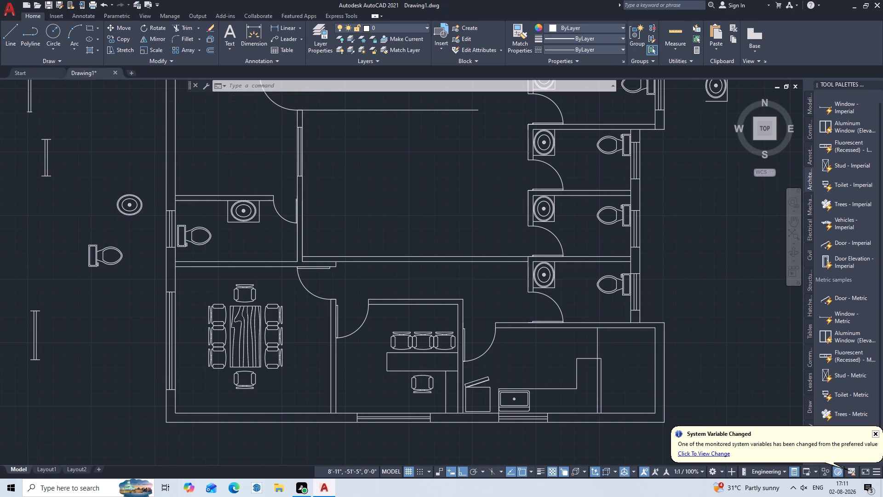
scroll(390, 192, down, 1)
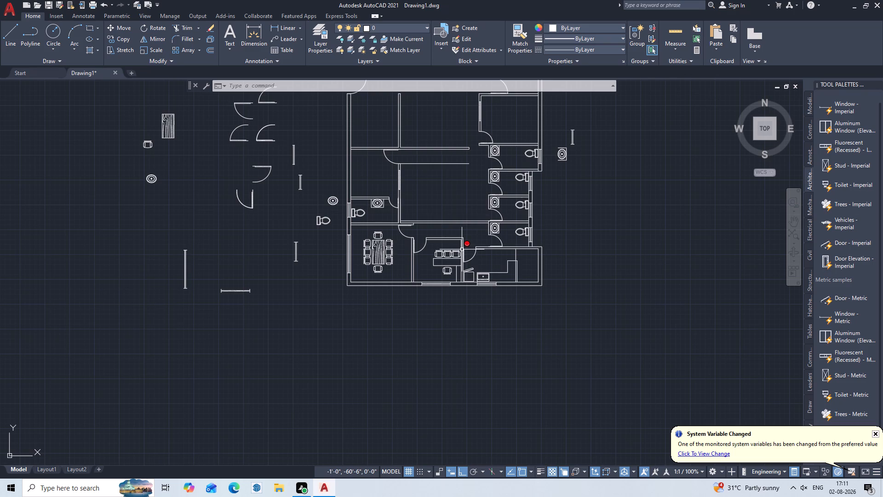
middle_drag(465, 251, 366, 353)
scroll(375, 329, up, 2)
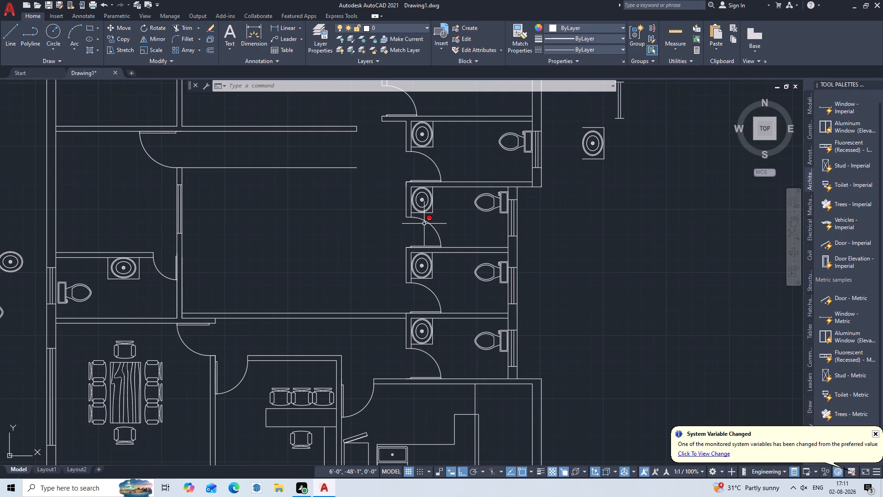
middle_drag(424, 223, 424, 413)
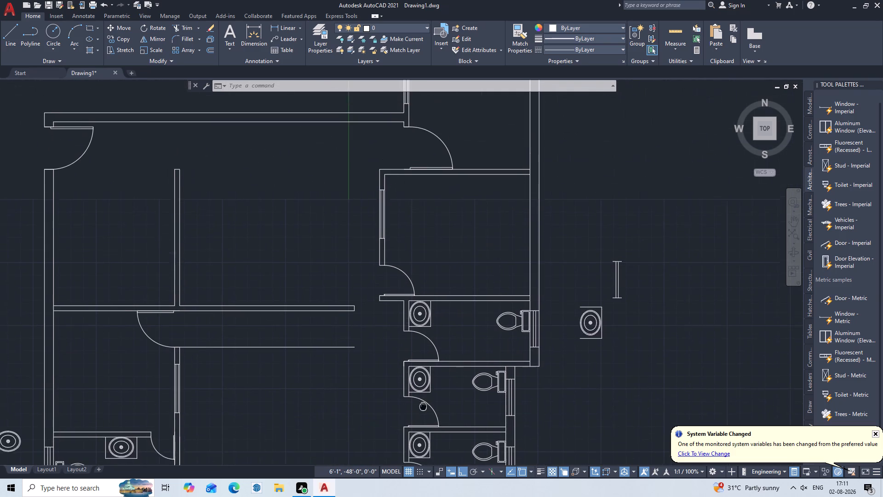
middle_drag(424, 413, 425, 415)
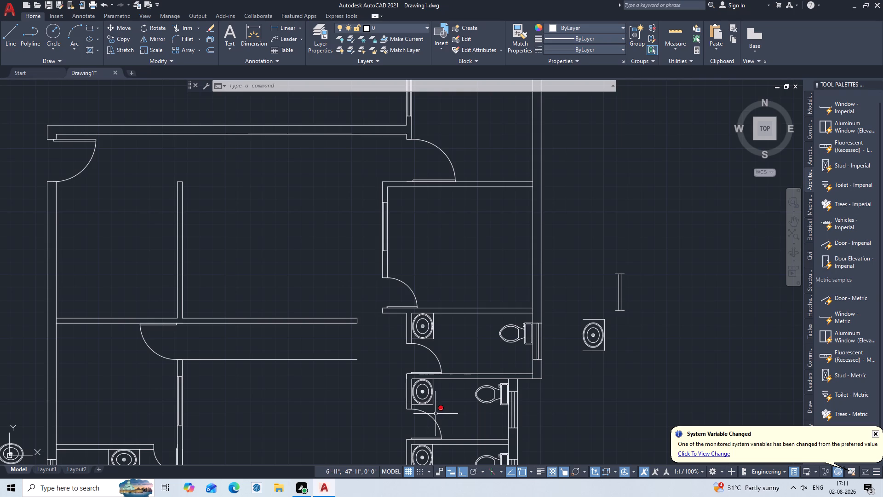
scroll(409, 260, down, 1)
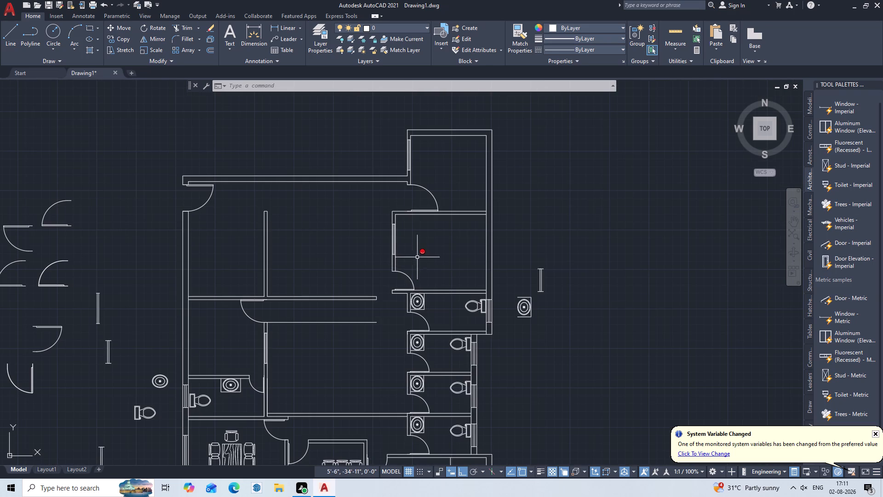
middle_drag(417, 257, 399, 367)
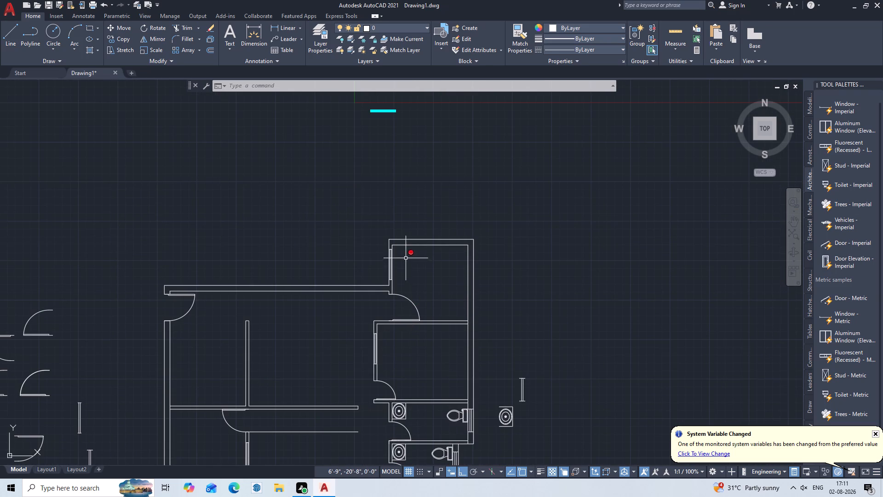
scroll(406, 258, up, 2)
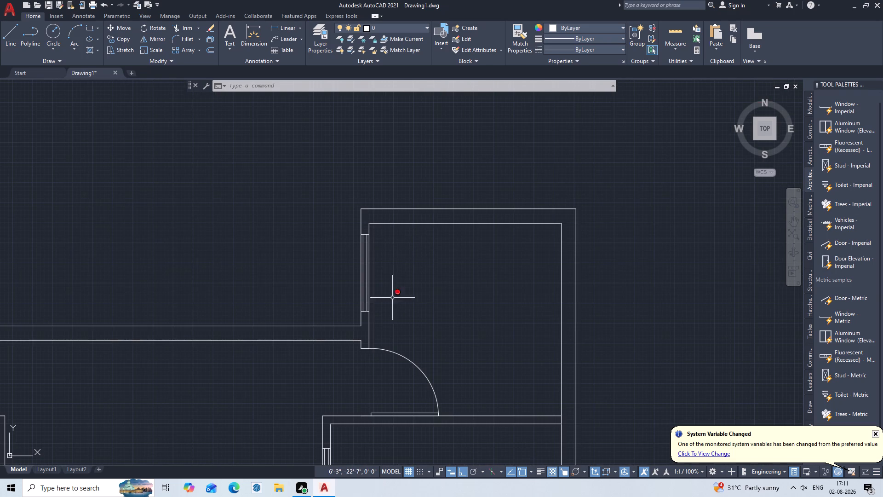
key(l)
key(Return)
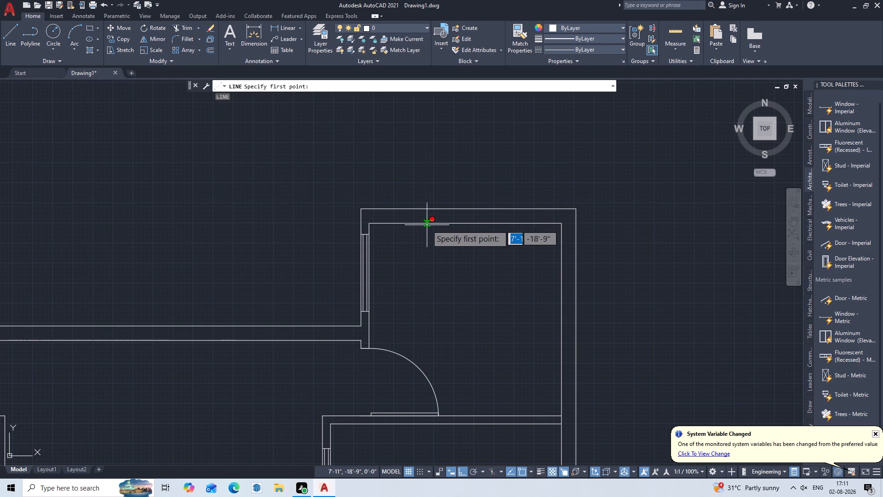
click(432, 223)
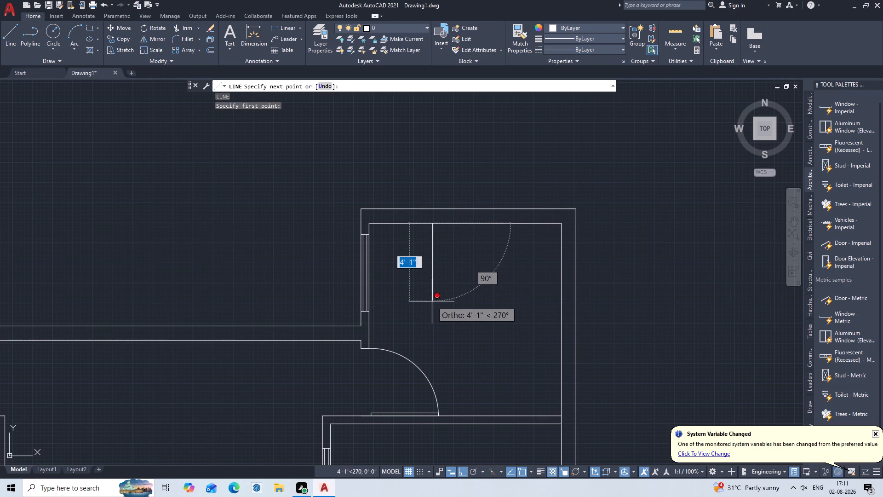
click(427, 329)
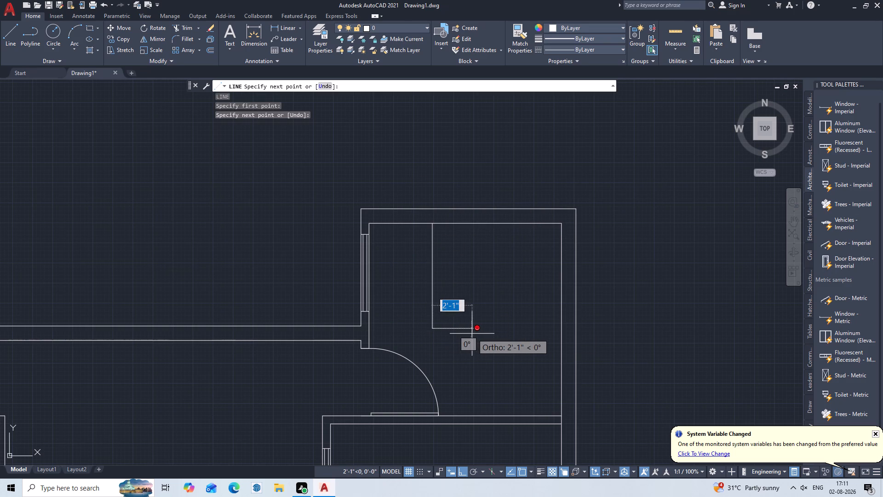
click(472, 334)
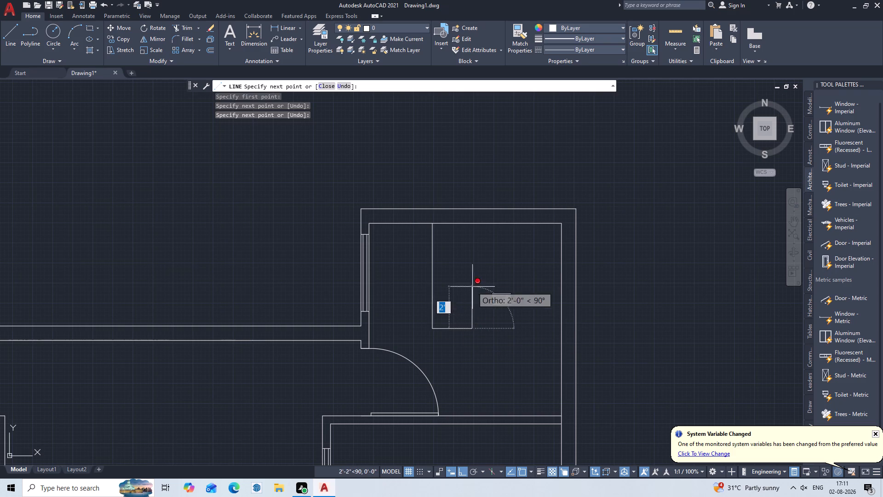
click(470, 220)
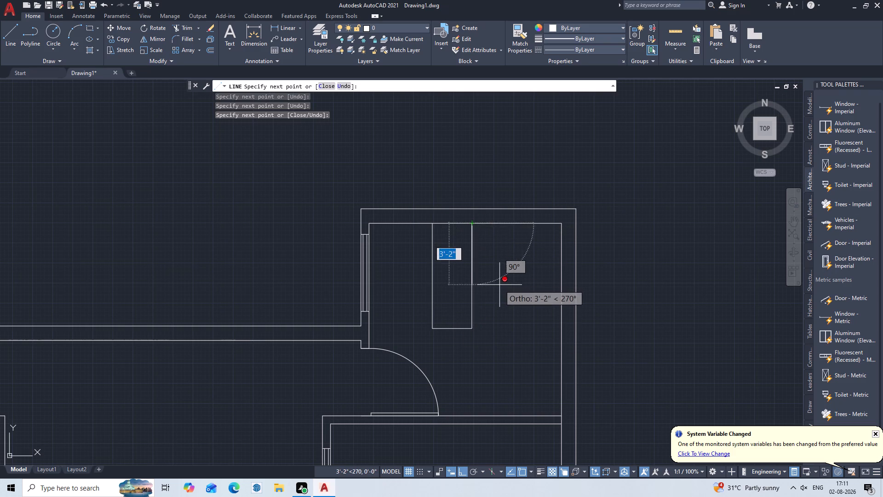
key(Escape)
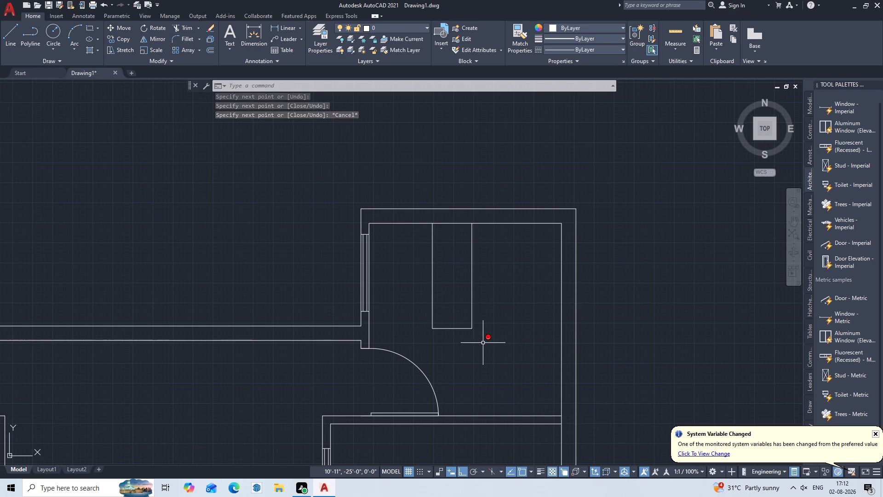
Draw a horizontal line from the outline's outer long edge to the topmost room's exterior side wall, about 1' below the upper wall.
key(l)
key(Return)
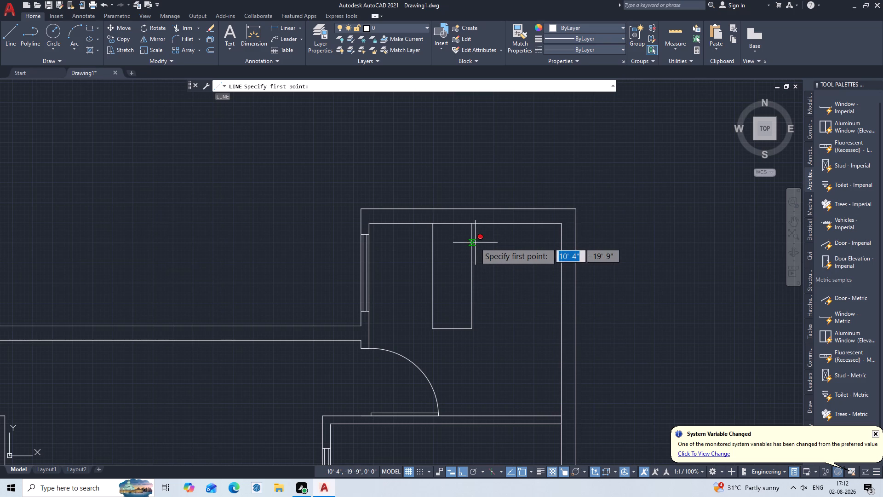
click(471, 244)
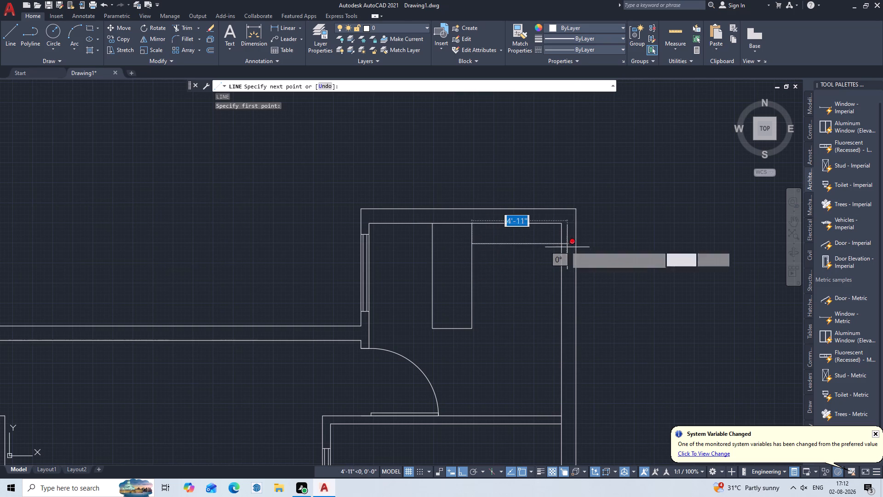
click(563, 245)
key(Escape)
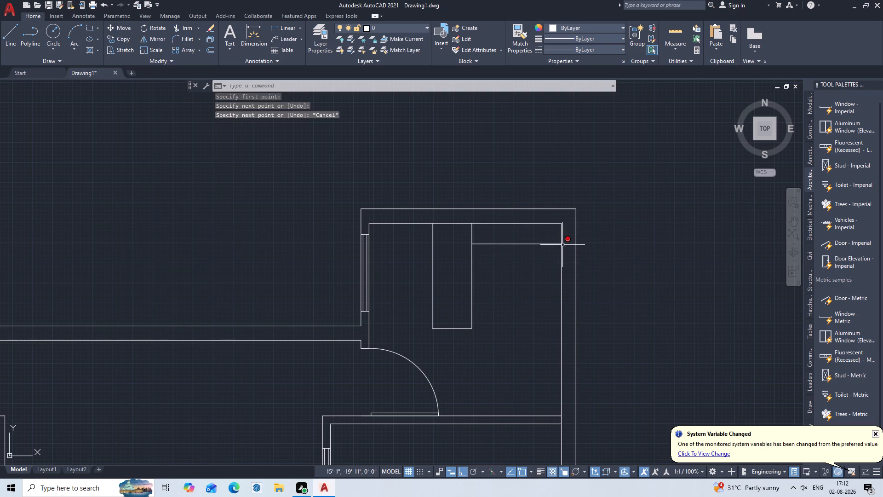
Draw a vertical line about 1' inside the topmost room's exterior side wall, from the horizontal line down to the room's lower wall.
key(Return)
scroll(536, 248, down, 1)
middle_drag(533, 254, 468, 183)
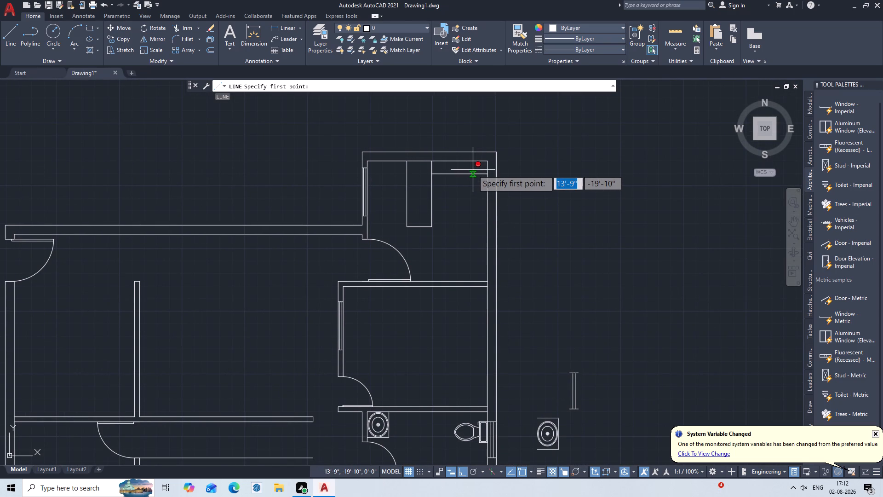
click(474, 173)
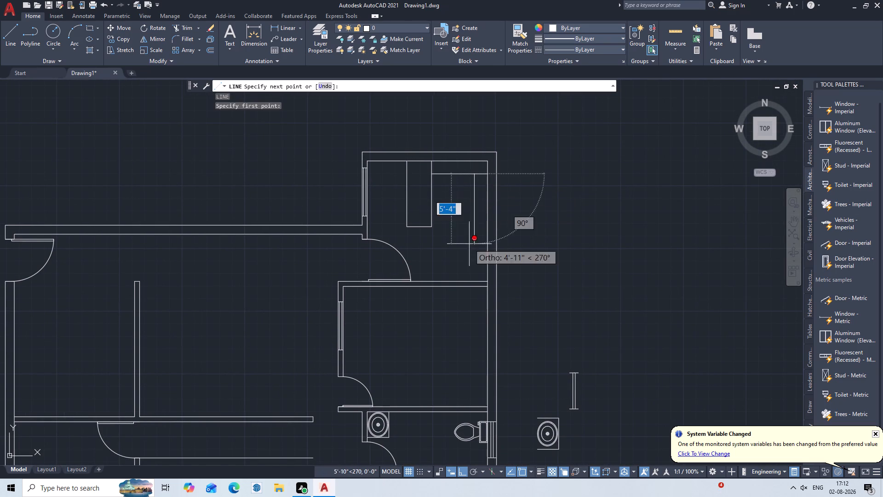
click(474, 283)
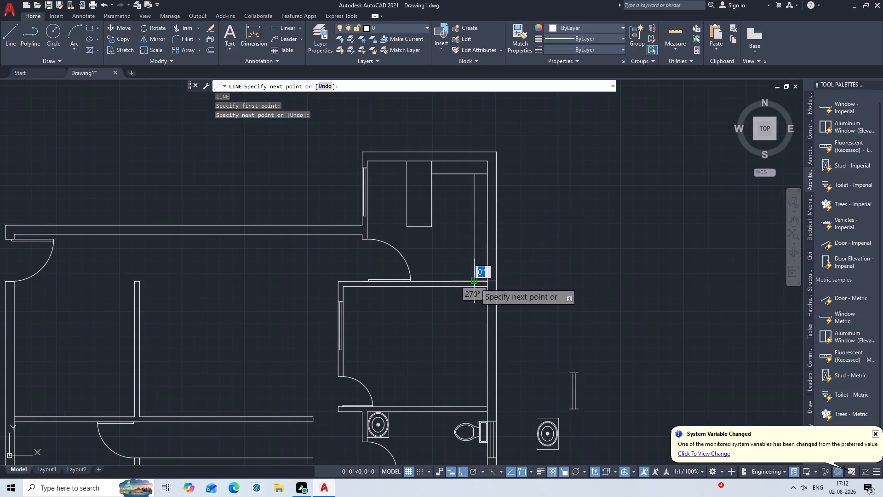
key(Escape)
Rotate the spare desk chair outside the floor plan by 90°, so its back faces away from the plan.
middle_drag(466, 223, 475, 278)
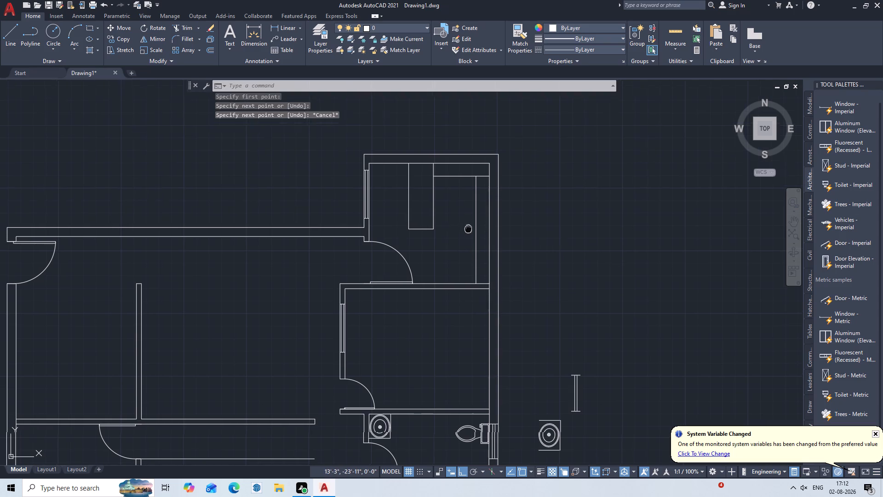
middle_drag(475, 278, 479, 305)
scroll(444, 290, down, 2)
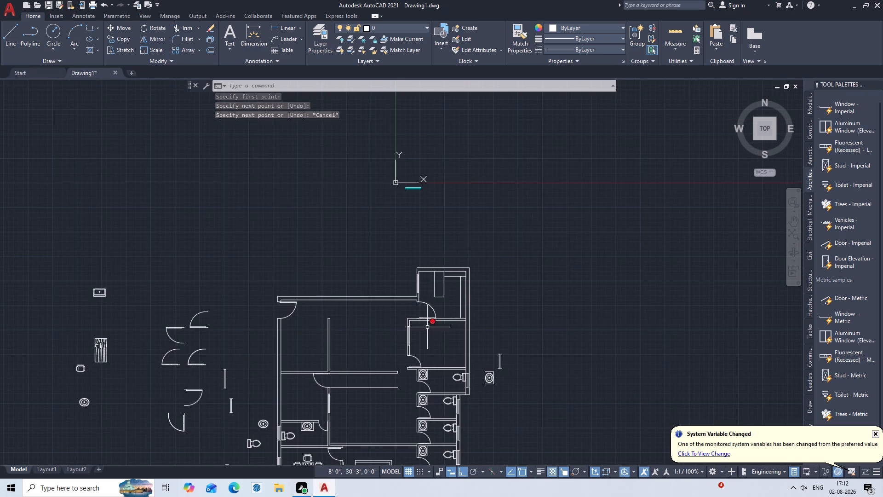
middle_drag(357, 367, 462, 211)
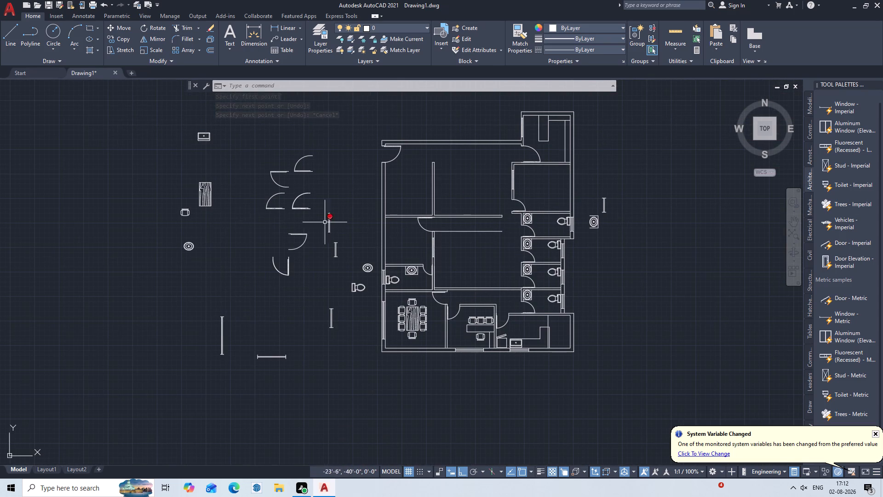
scroll(182, 220, up, 2)
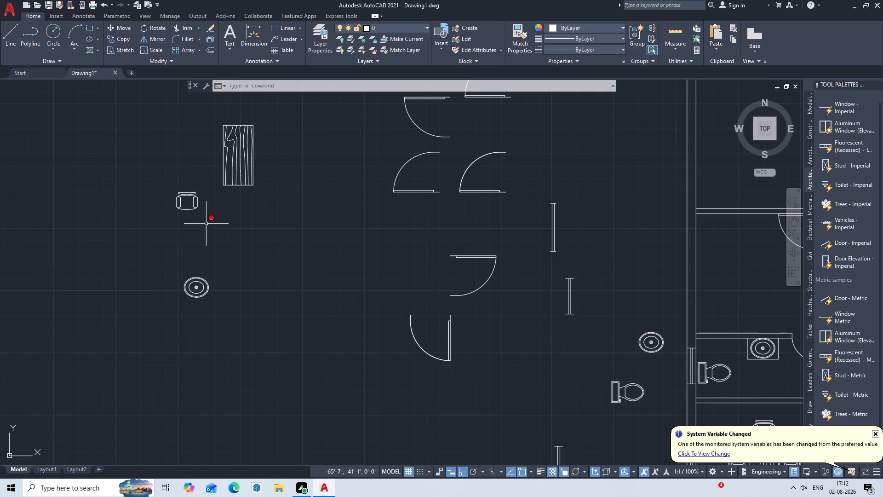
double_click(195, 179)
click(156, 240)
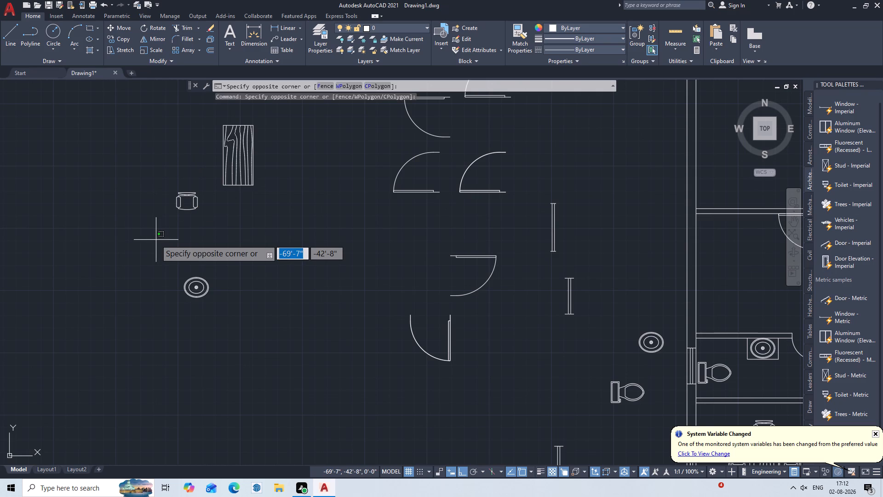
key(r)
key(o)
key(Return)
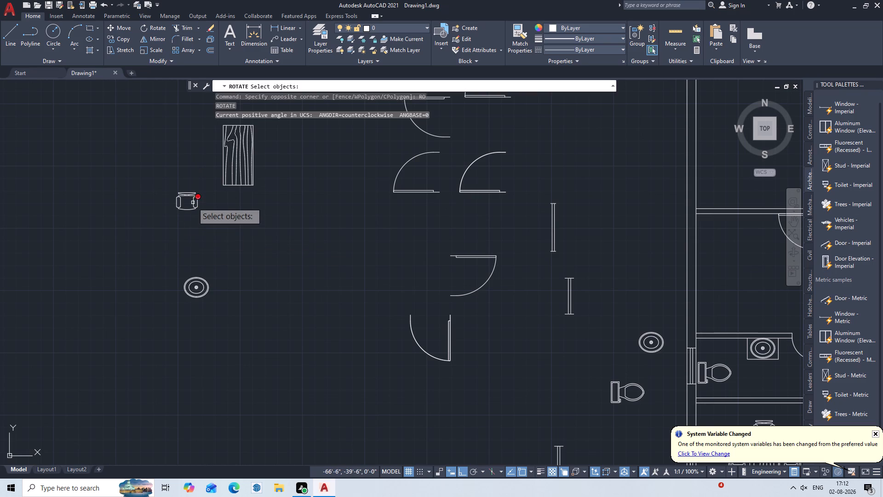
click(193, 202)
key(Return)
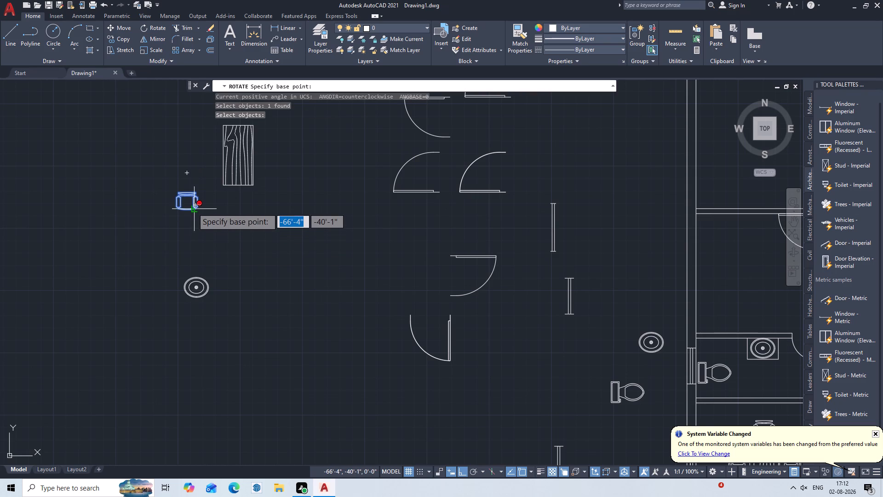
click(193, 203)
click(212, 152)
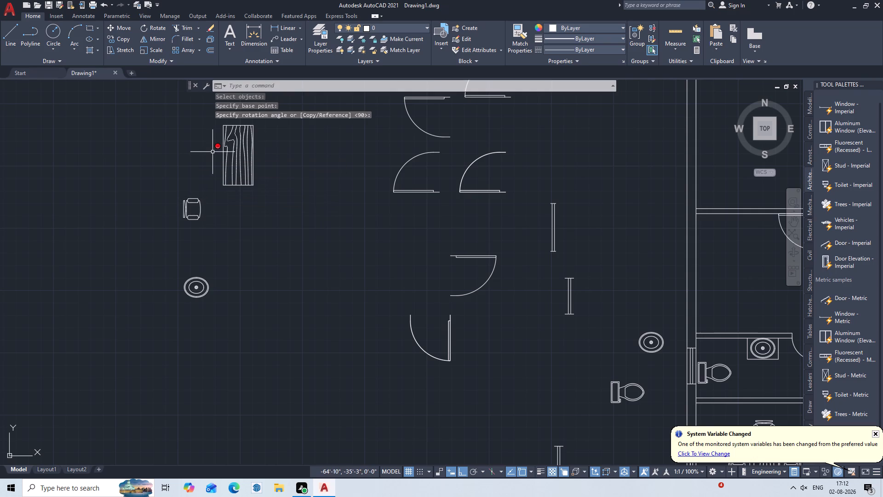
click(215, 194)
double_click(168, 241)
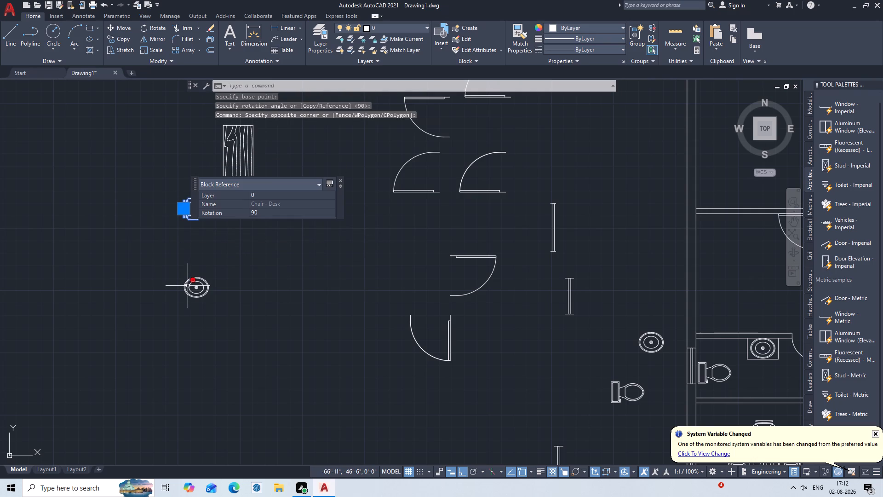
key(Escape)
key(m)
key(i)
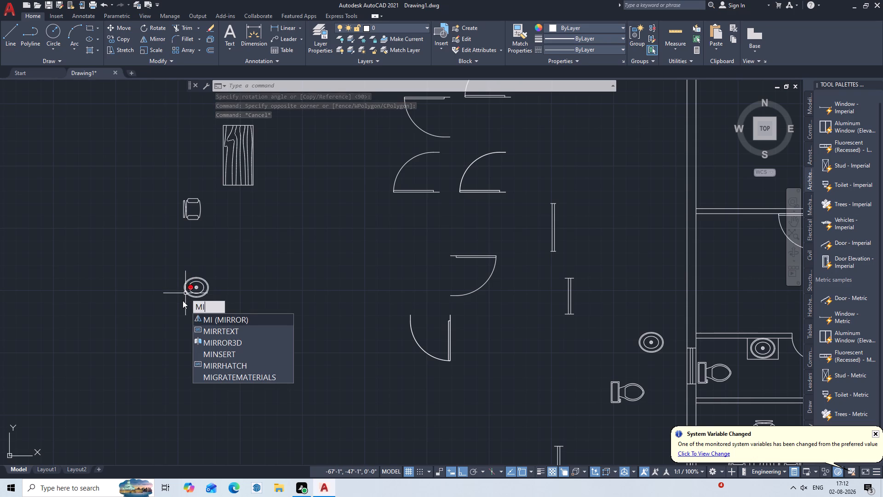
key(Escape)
Copy the rotated spare desk chair about 1'-10" straight down so the two chairs sit side by side.
text(CO)
key(p)
key(Return)
drag(196, 183, 190, 204)
click(174, 260)
key(Return)
scroll(168, 244, up, 3)
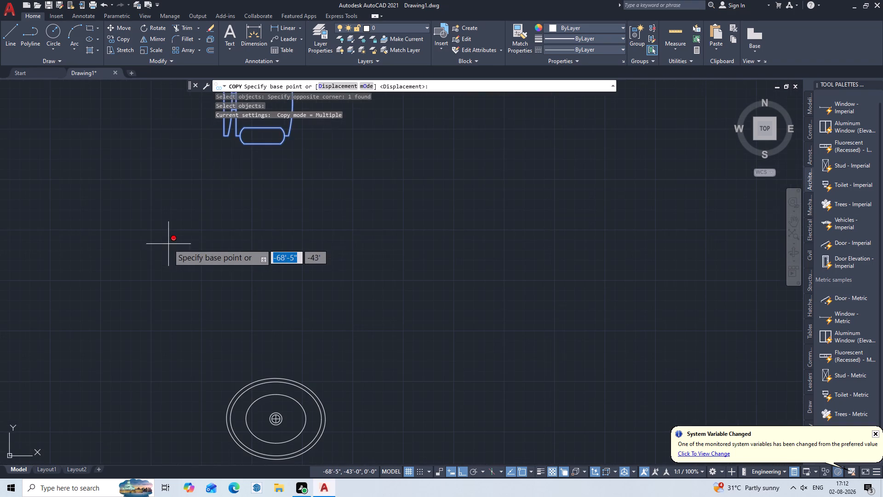
middle_drag(271, 174, 288, 303)
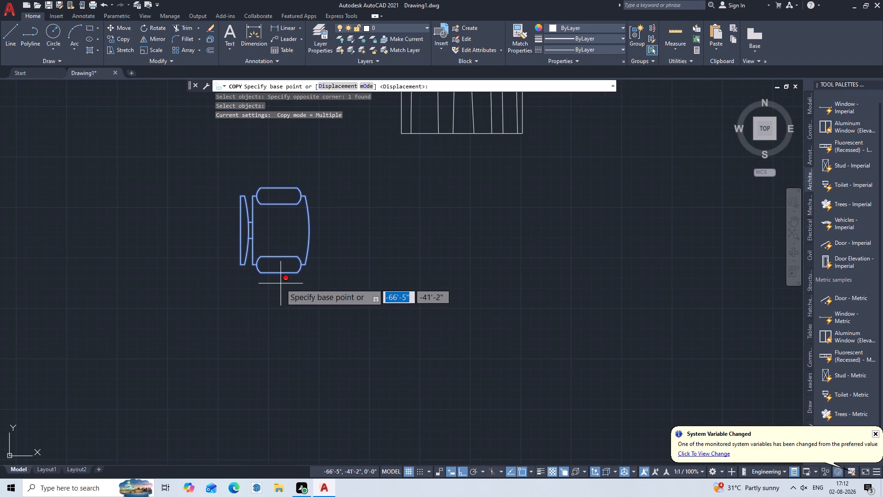
click(277, 275)
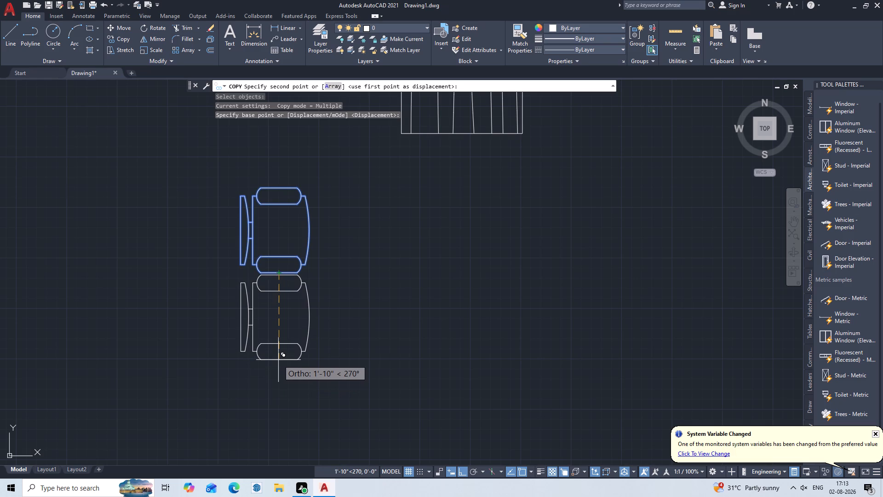
click(278, 358)
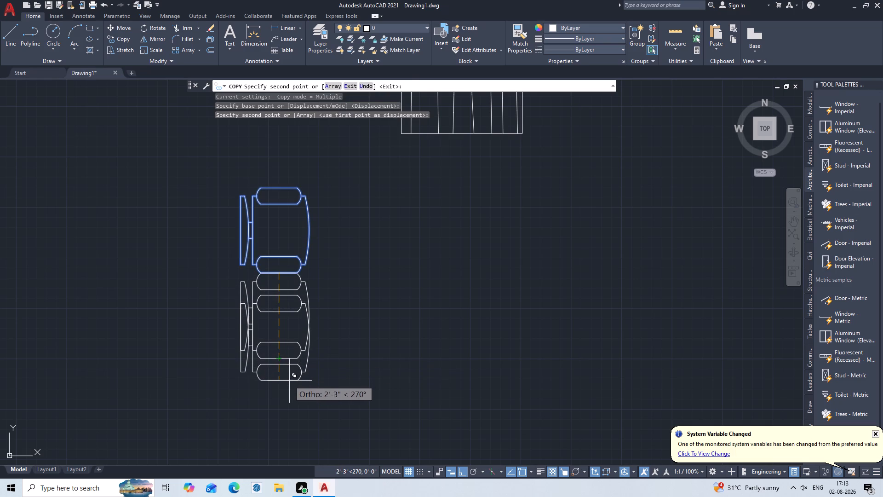
key(Escape)
Copy the pair of desk chairs into the topmost room, between the window and the rectangular outline, with Ortho turned off.
click(337, 175)
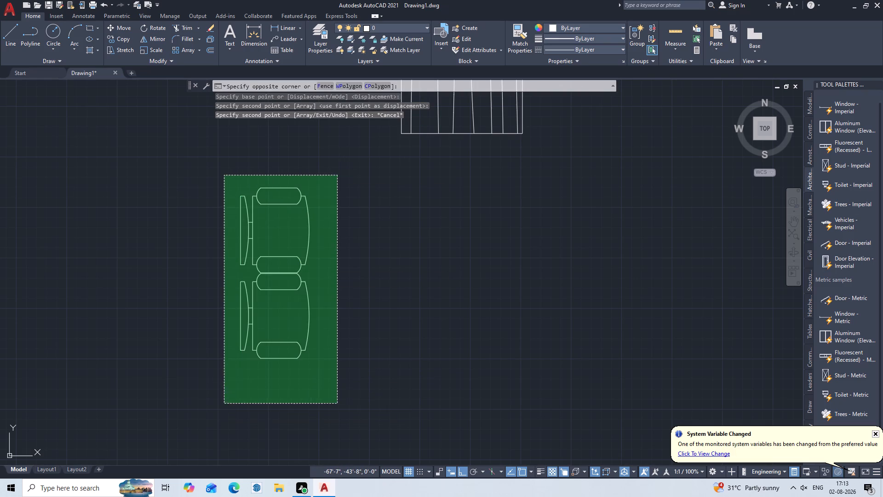
click(224, 404)
text(COP)
key(Return)
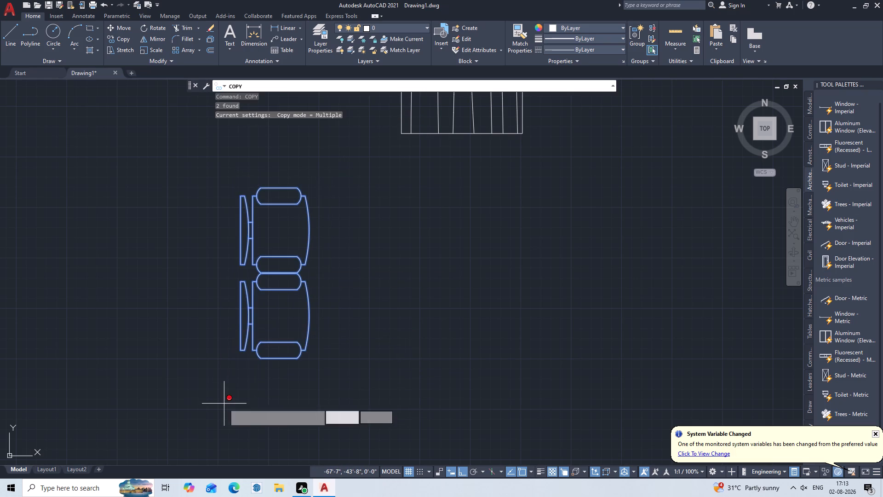
double_click(283, 271)
scroll(535, 271, down, 3)
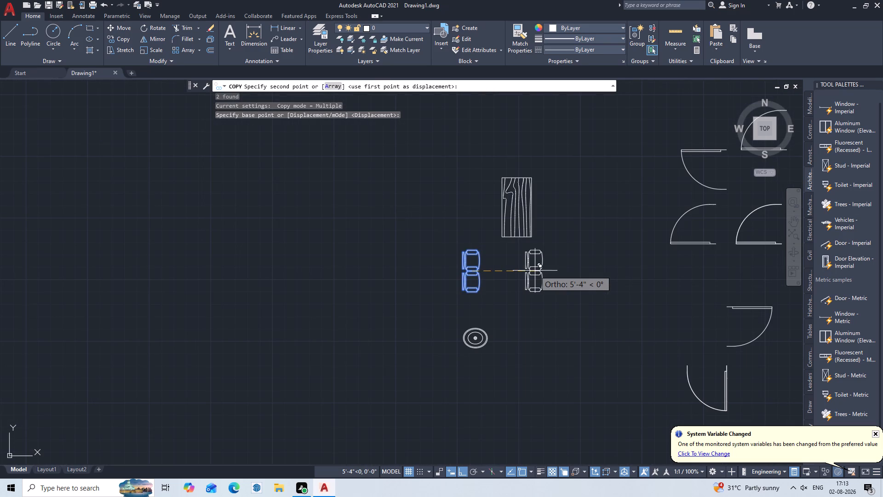
middle_drag(535, 271, 85, 319)
scroll(573, 230, down, 3)
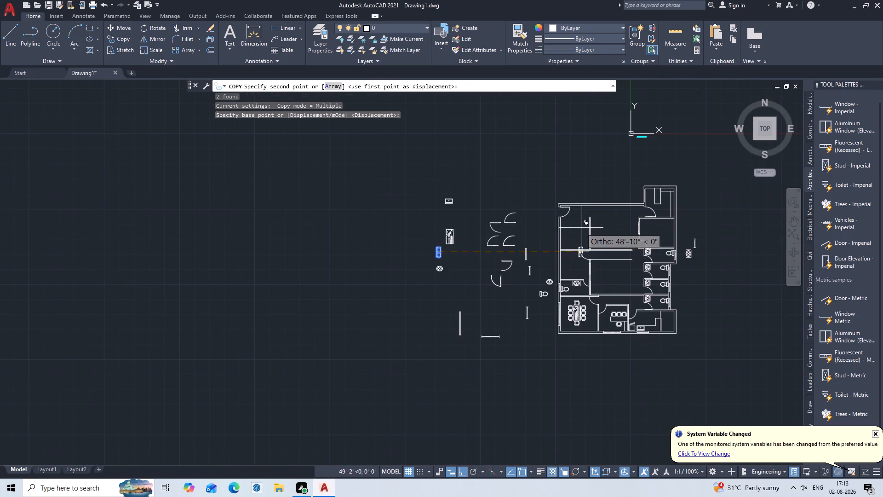
middle_drag(581, 228, 376, 312)
scroll(431, 296, up, 3)
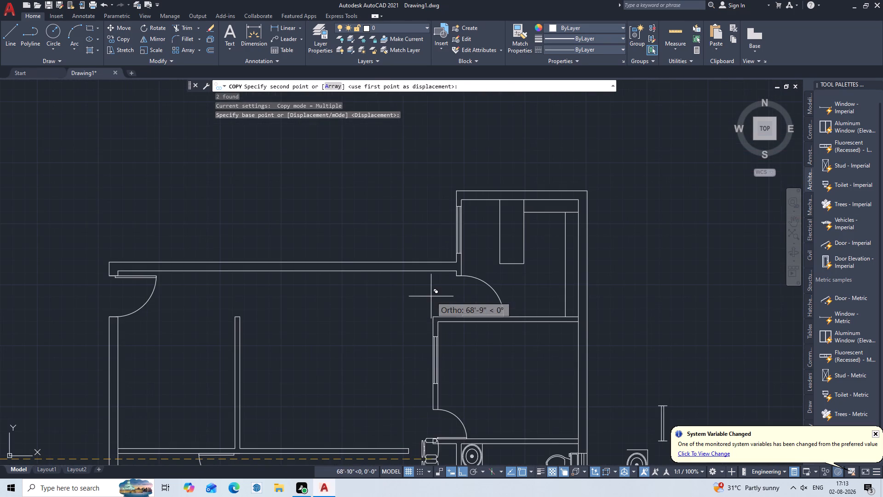
key(F8)
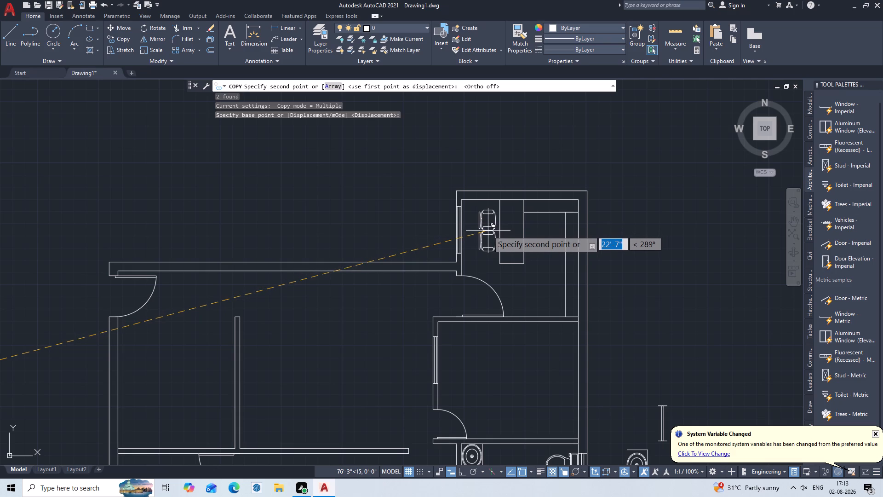
click(488, 231)
scroll(487, 226, up, 2)
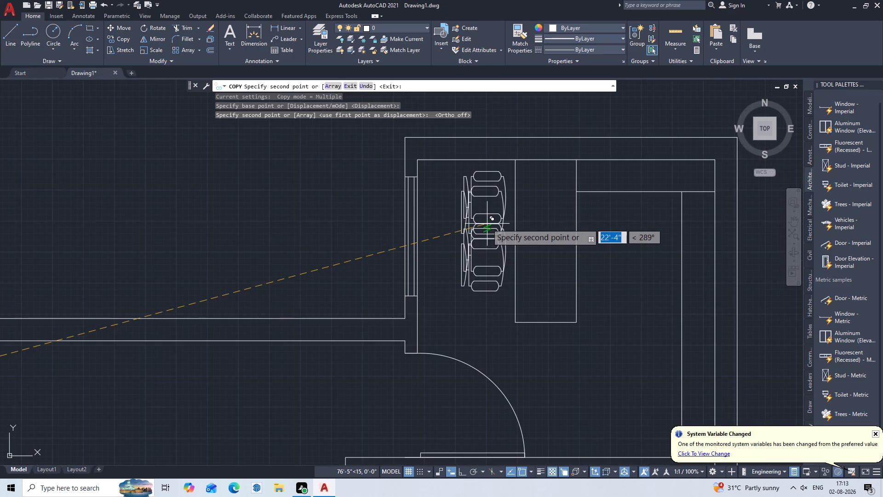
key(Escape)
Move the upper desk chair in the topmost room about 5" toward the upper wall, away from the lower chair.
middle_drag(490, 207, 486, 239)
key(m)
key(Return)
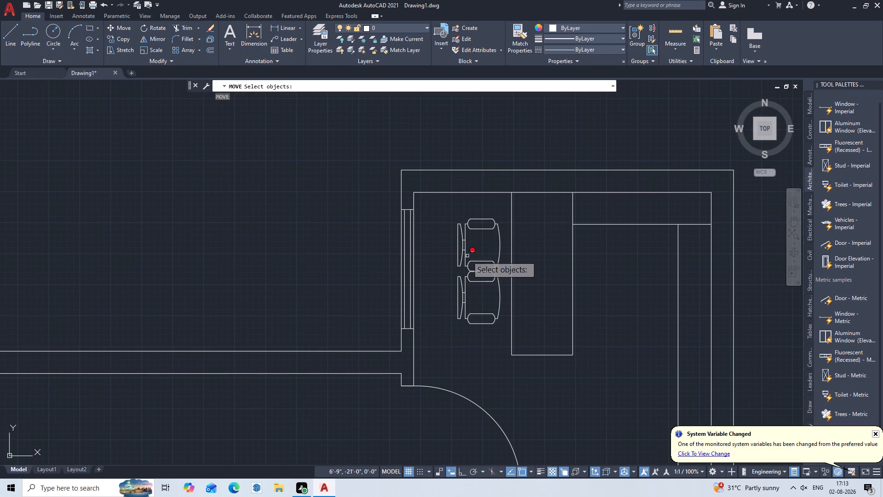
click(466, 247)
key(Return)
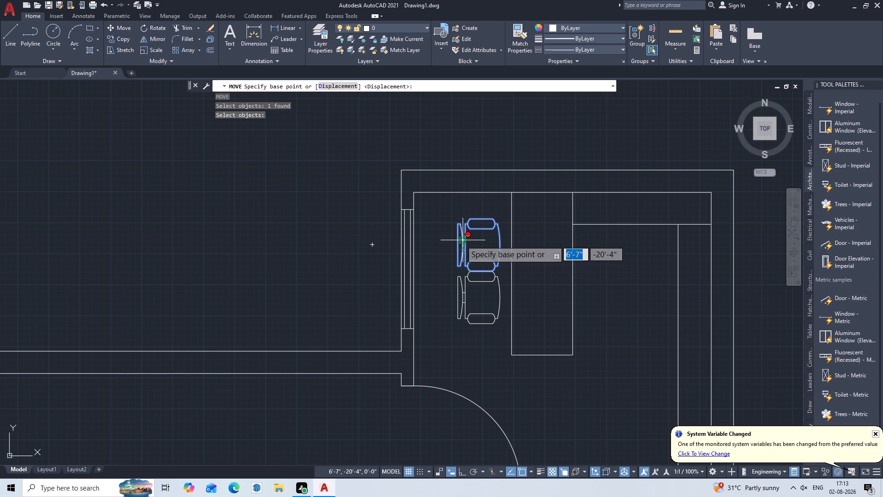
click(461, 241)
click(465, 226)
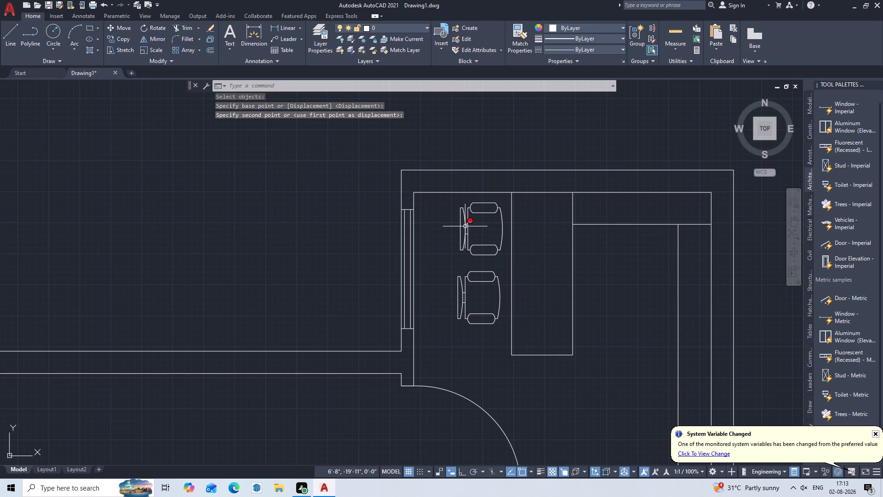
key(Escape)
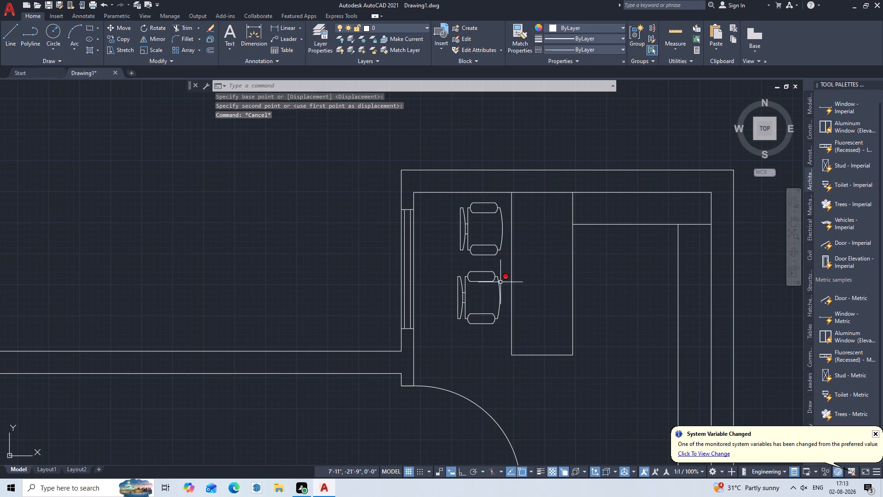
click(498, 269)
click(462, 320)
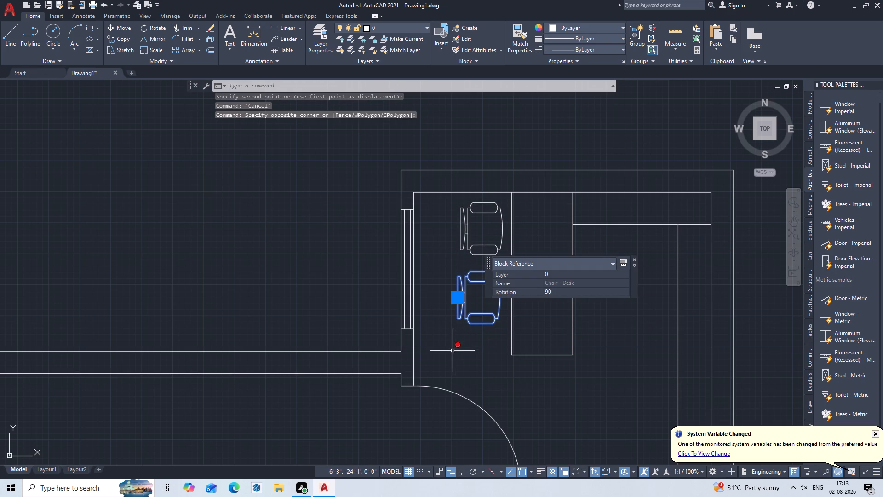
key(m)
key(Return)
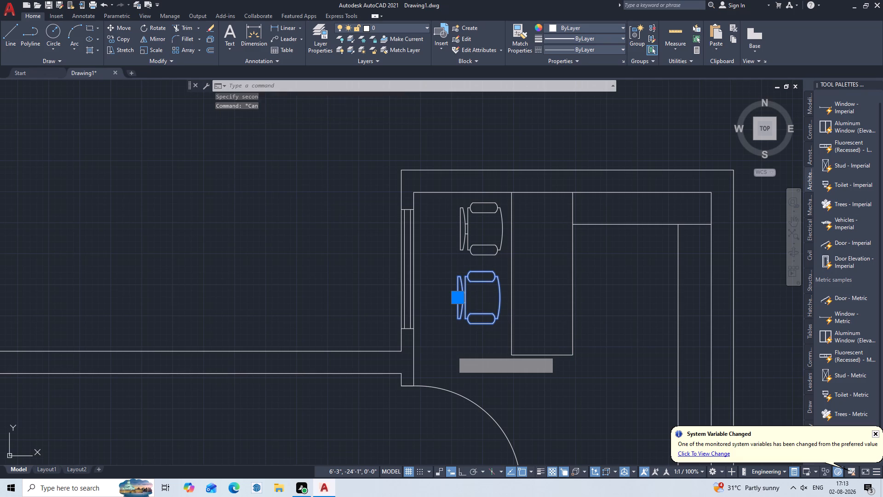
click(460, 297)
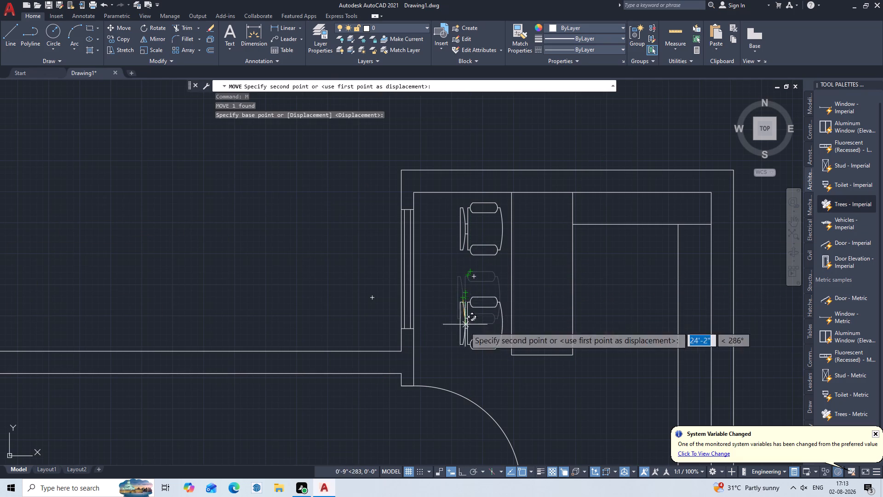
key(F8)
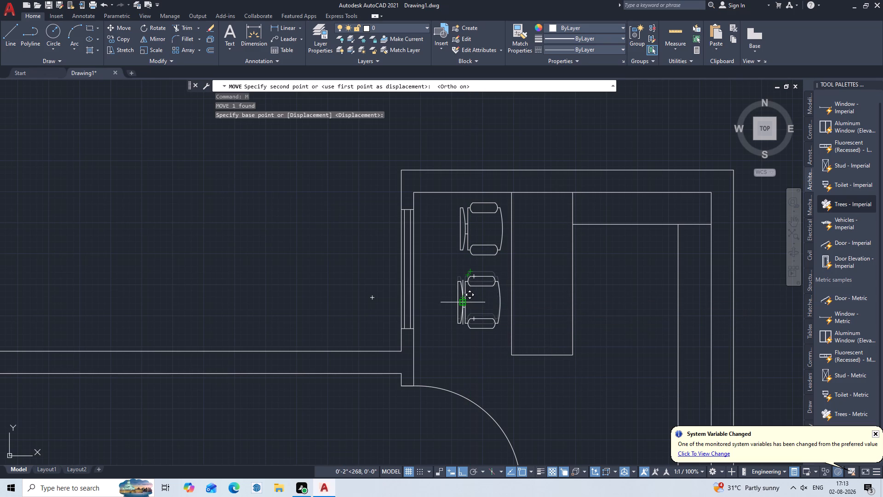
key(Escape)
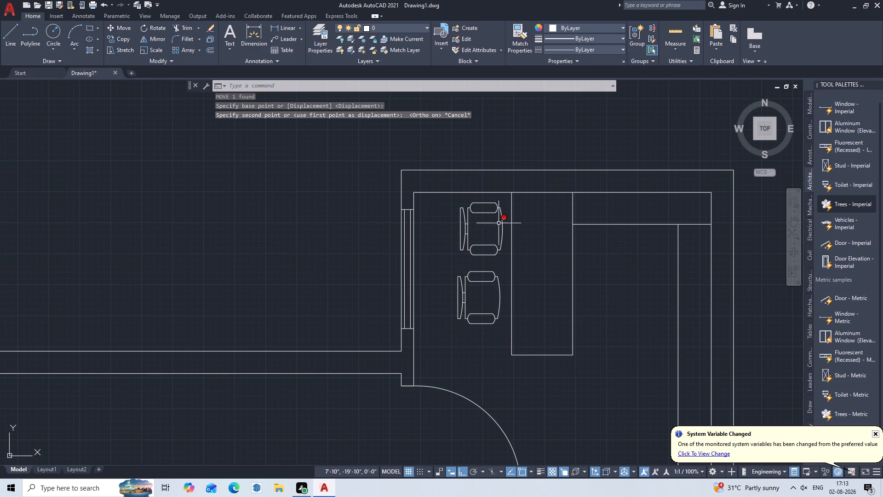
Draw a vertical guide line about 3'-4" long from the upper desk chair's front edge down past the lower chair.
scroll(501, 225, up, 3)
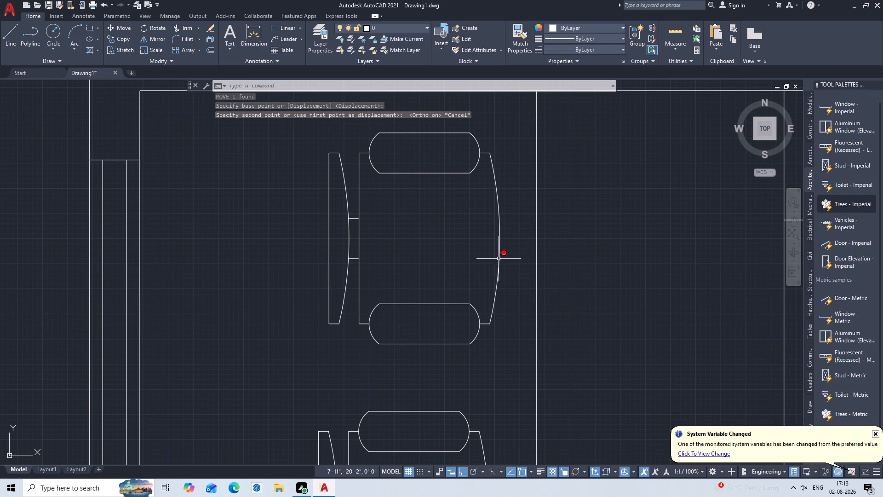
key(l)
key(Return)
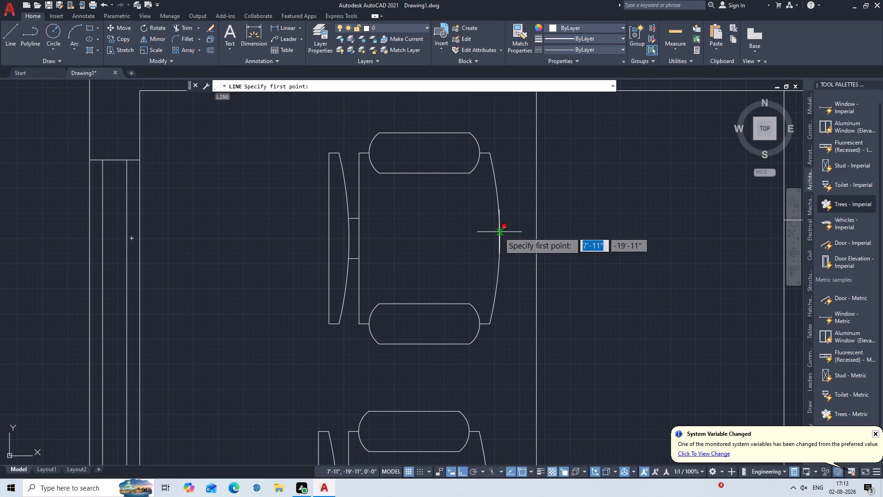
double_click(502, 236)
scroll(510, 392, down, 1)
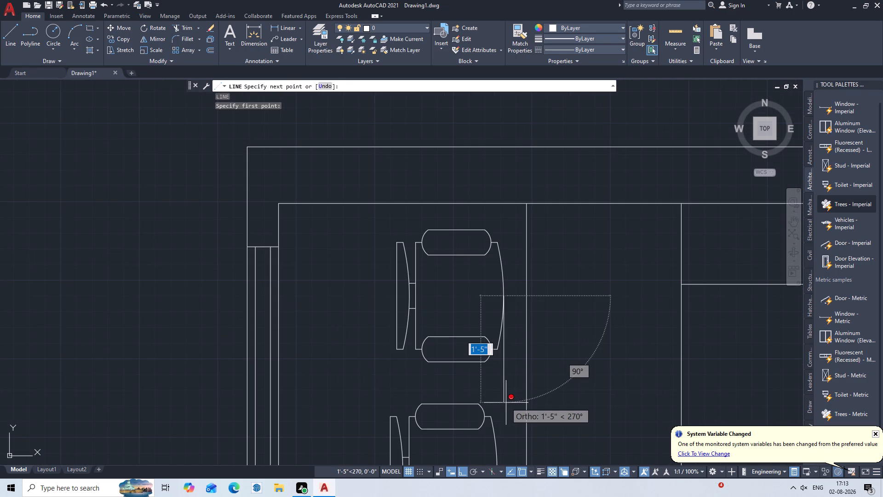
key(F8)
key(F8)
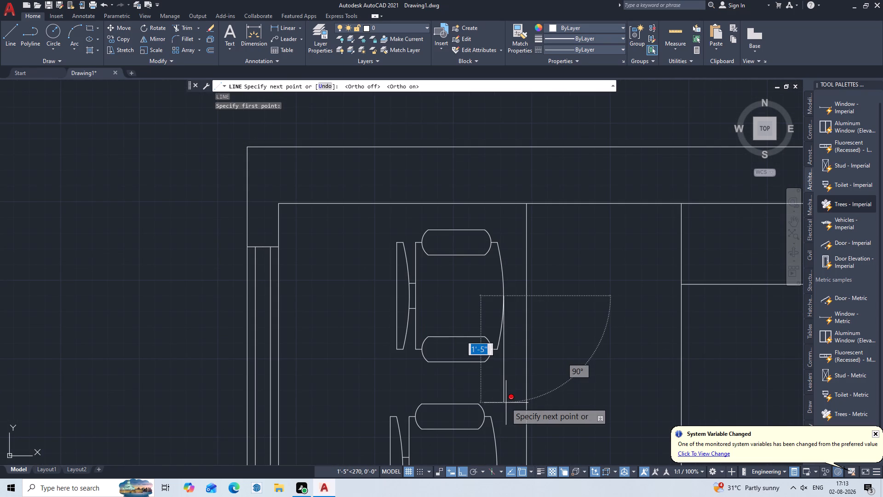
scroll(506, 403, down, 2)
middle_drag(505, 404, 482, 281)
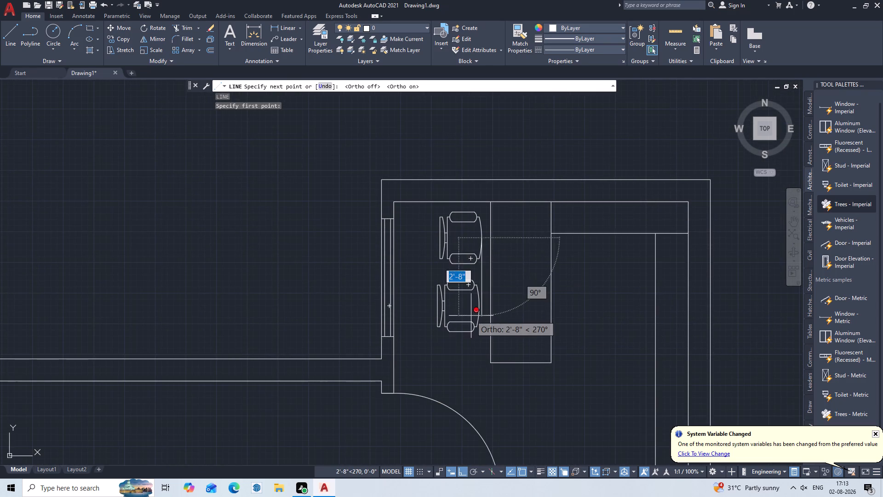
scroll(471, 316, up, 2)
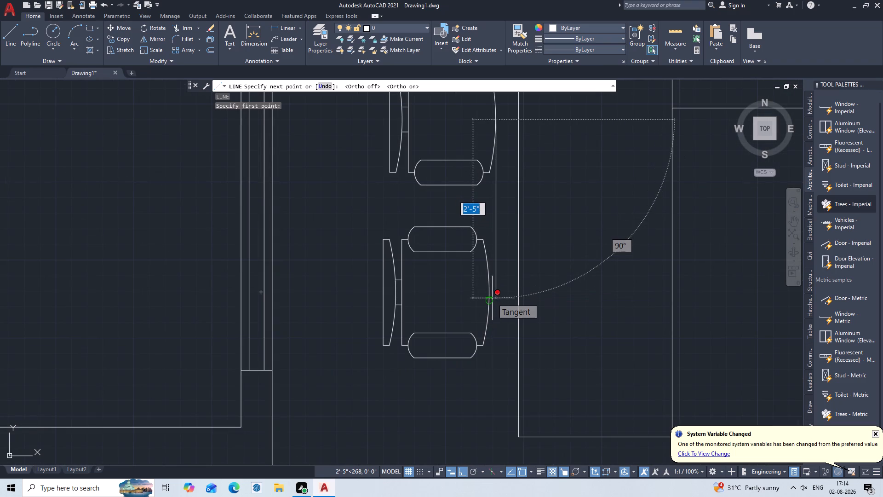
click(492, 298)
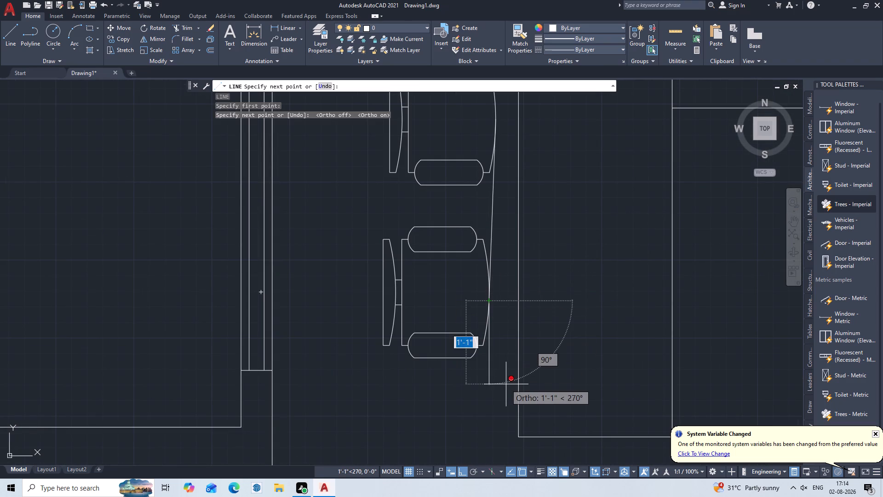
key(ctrl+z)
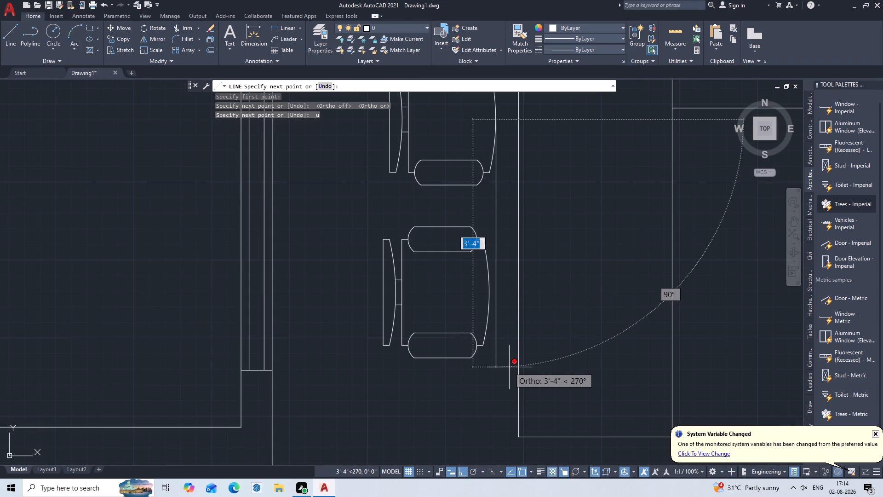
click(509, 367)
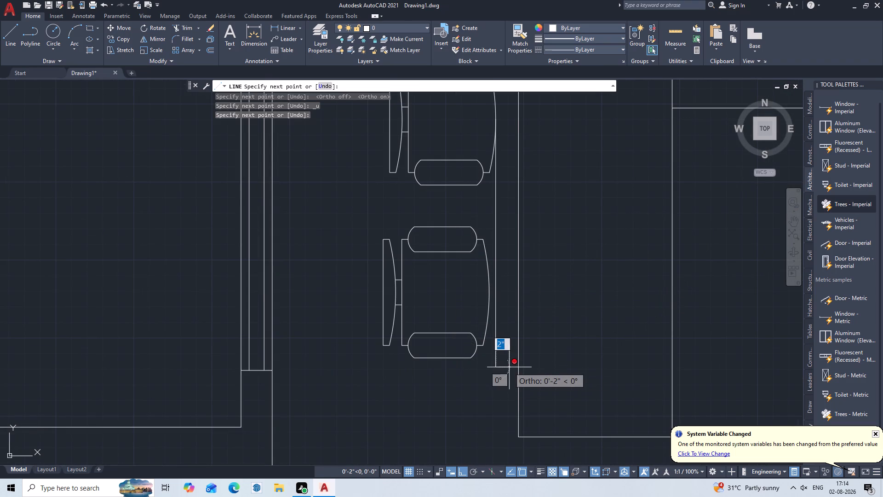
key(Escape)
Move the lower desk chair about 1" toward the rectangular outline so its front edge meets the vertical guide line.
click(474, 332)
click(436, 372)
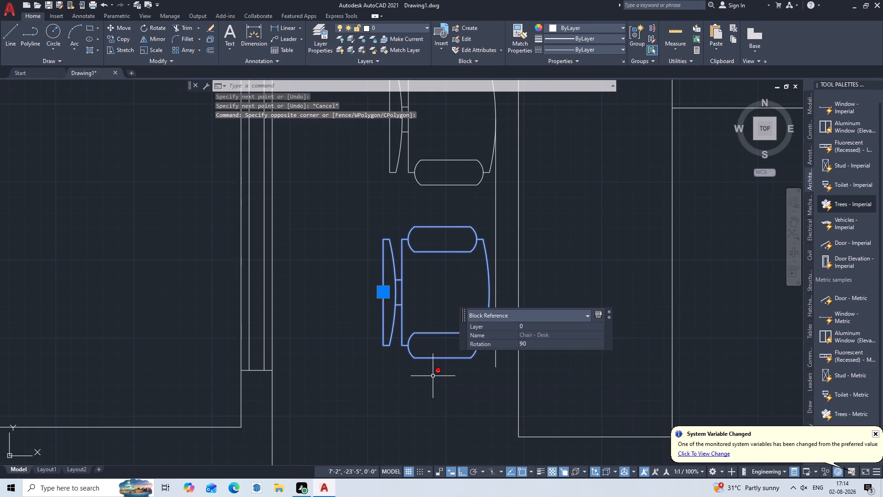
key(m)
key(Return)
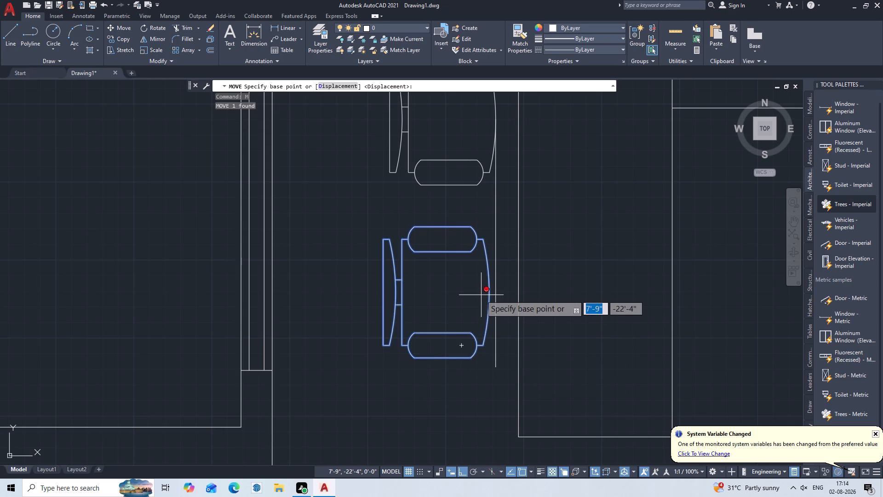
click(492, 292)
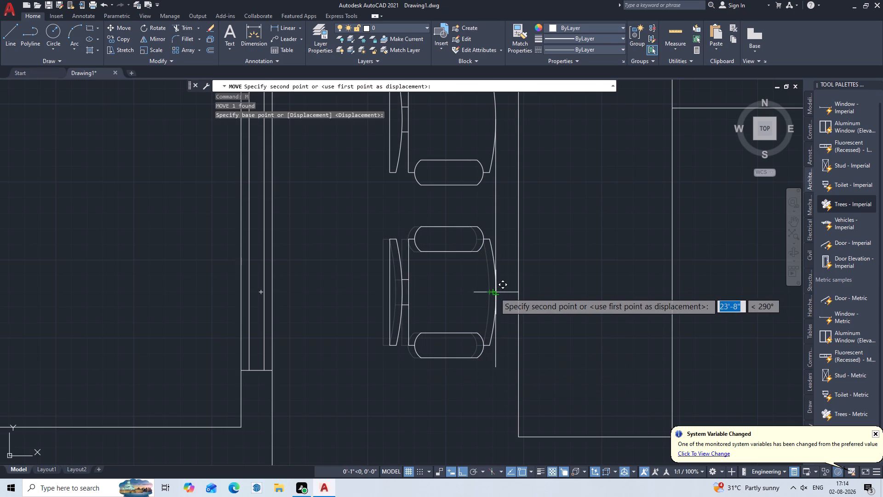
triple_click(495, 293)
key(Escape)
Delete the vertical guide line in front of the two desk chairs.
click(502, 201)
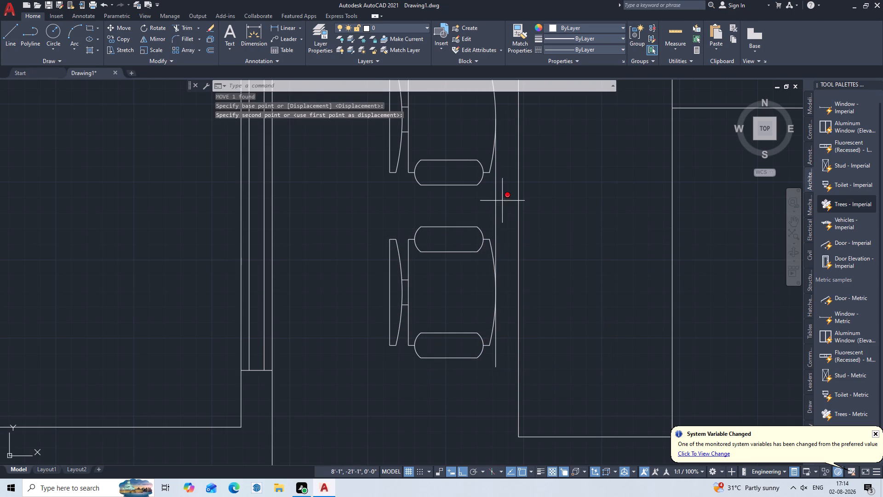
click(470, 232)
key(Escape)
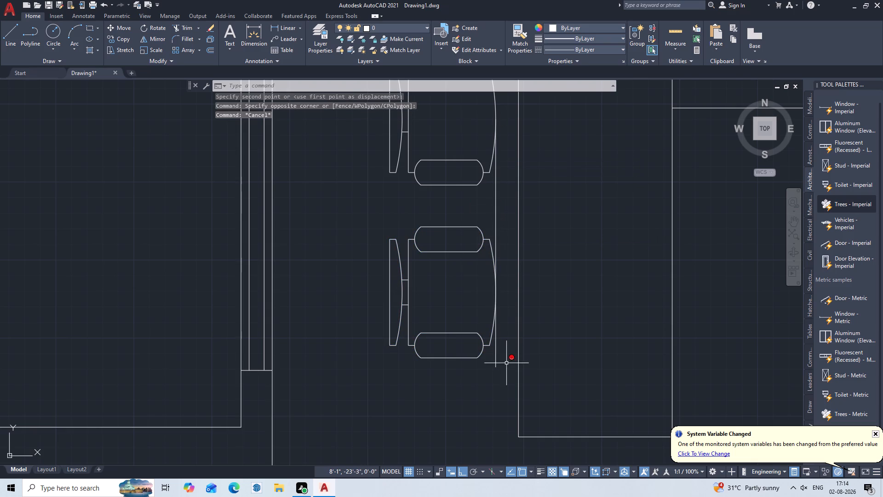
click(504, 364)
click(495, 368)
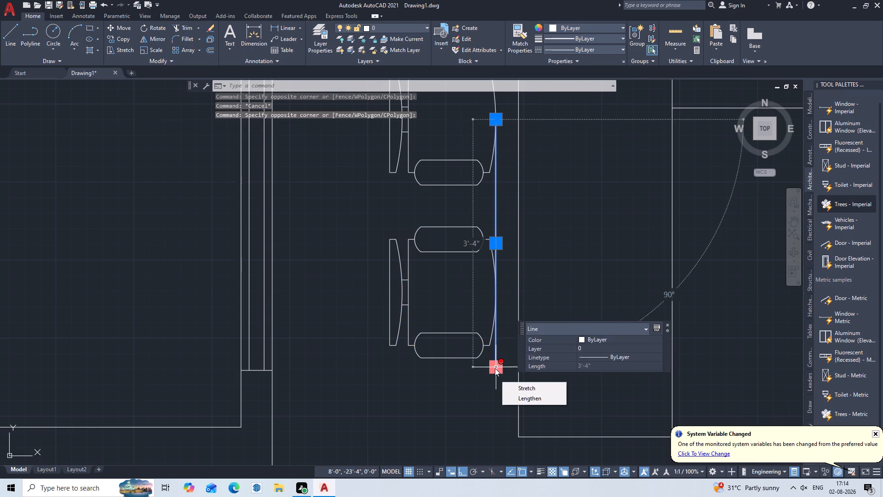
key(Delete)
key(Escape)
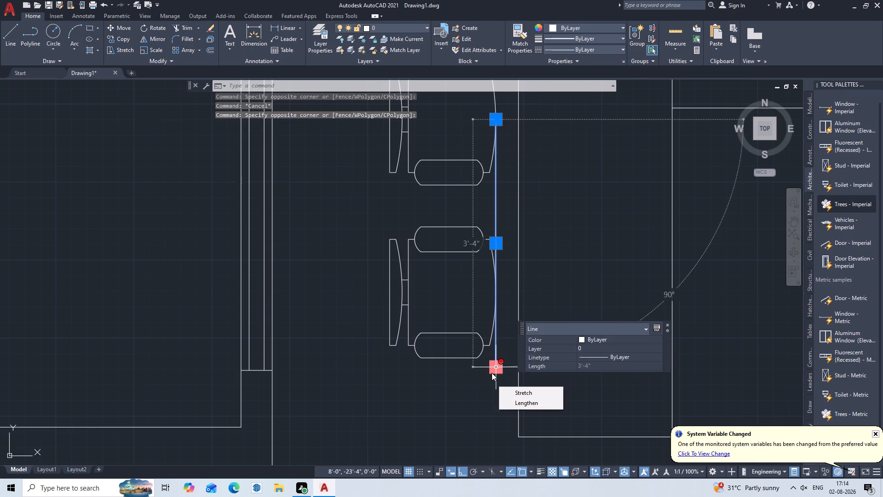
key(Delete)
key(Escape)
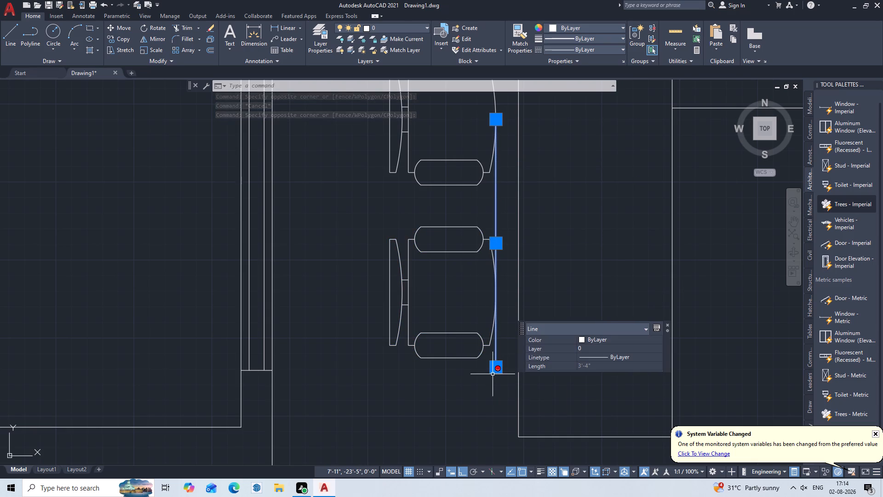
key(Delete)
Copy the lower desk chair about 4'-11" horizontally to the other side of the rectangular outline, with Ortho on.
scroll(467, 229, down, 2)
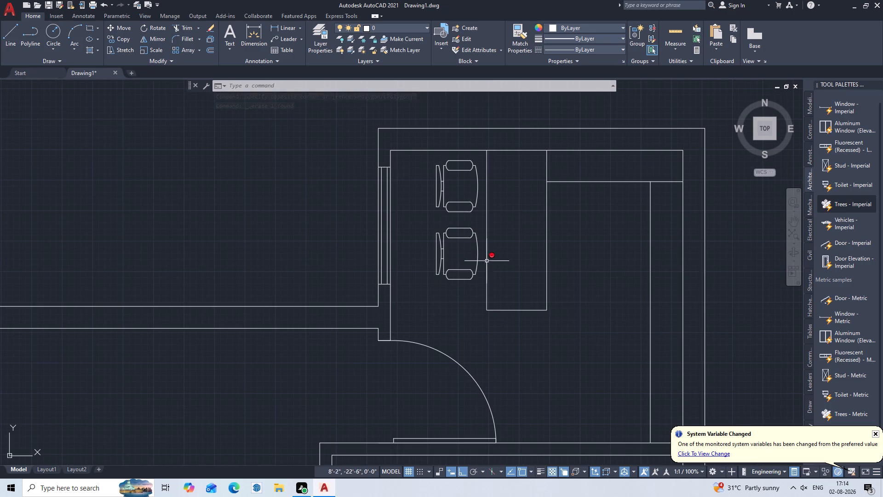
key(c)
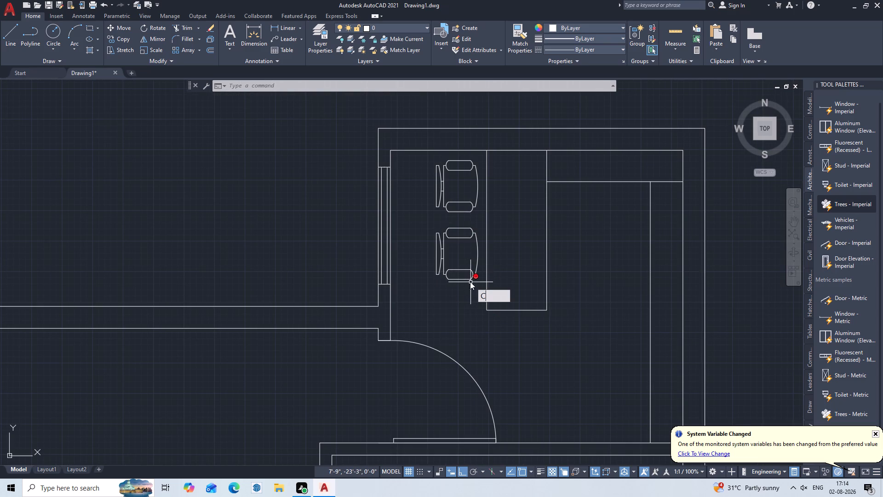
text(OP)
key(Return)
double_click(459, 268)
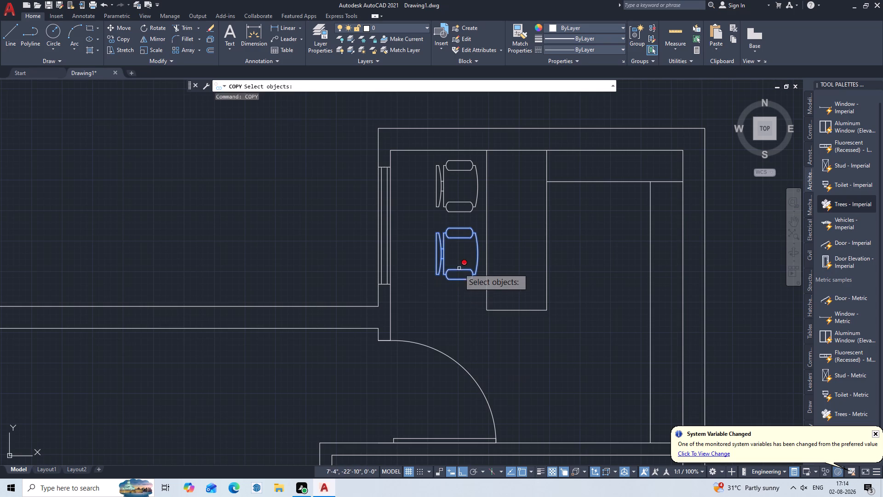
key(Return)
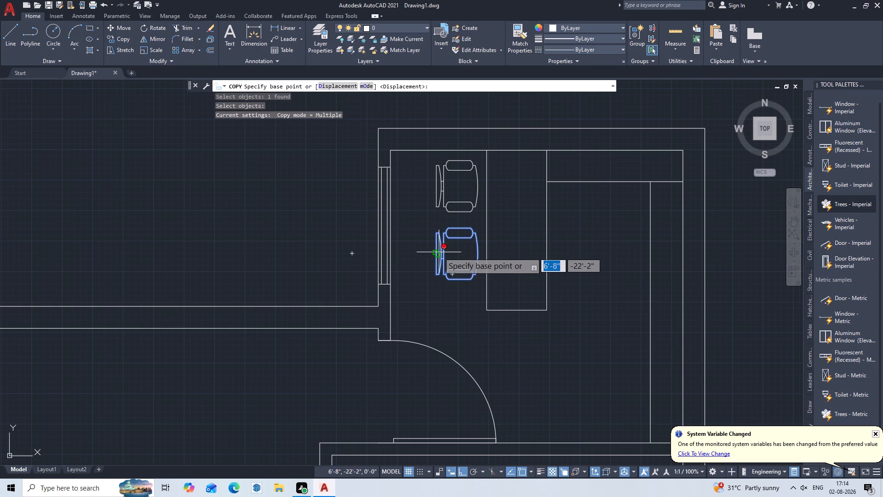
click(436, 255)
click(580, 212)
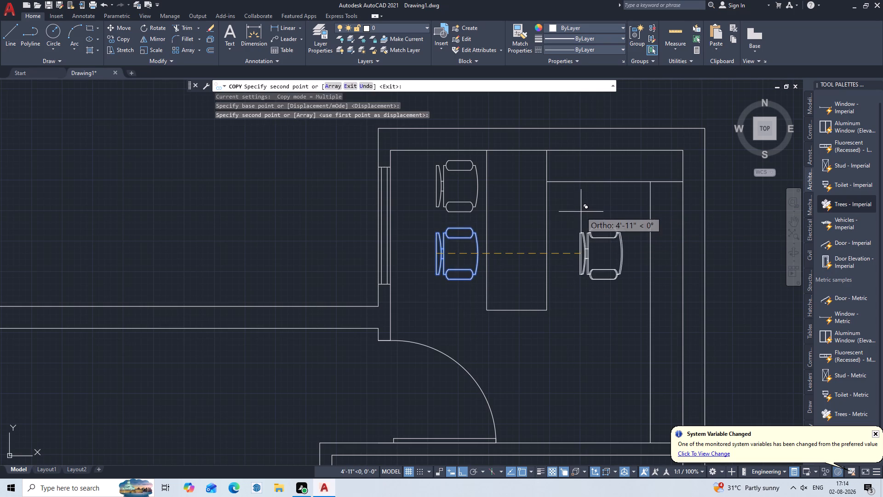
key(Escape)
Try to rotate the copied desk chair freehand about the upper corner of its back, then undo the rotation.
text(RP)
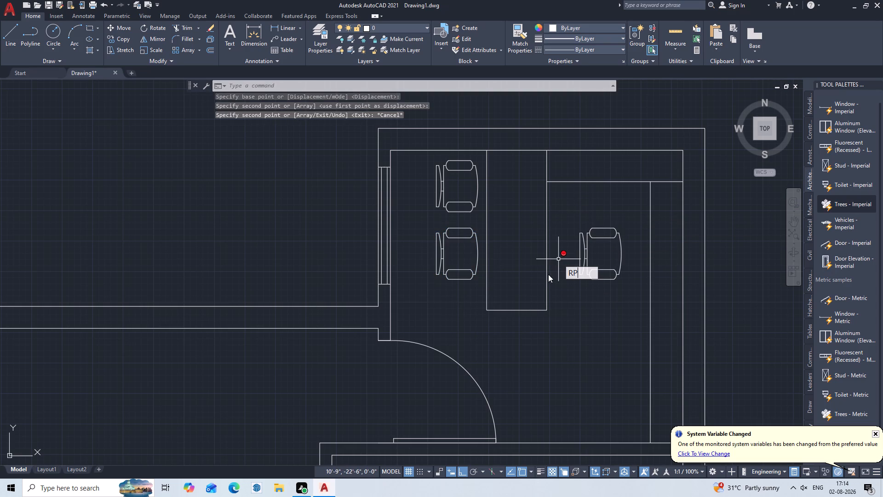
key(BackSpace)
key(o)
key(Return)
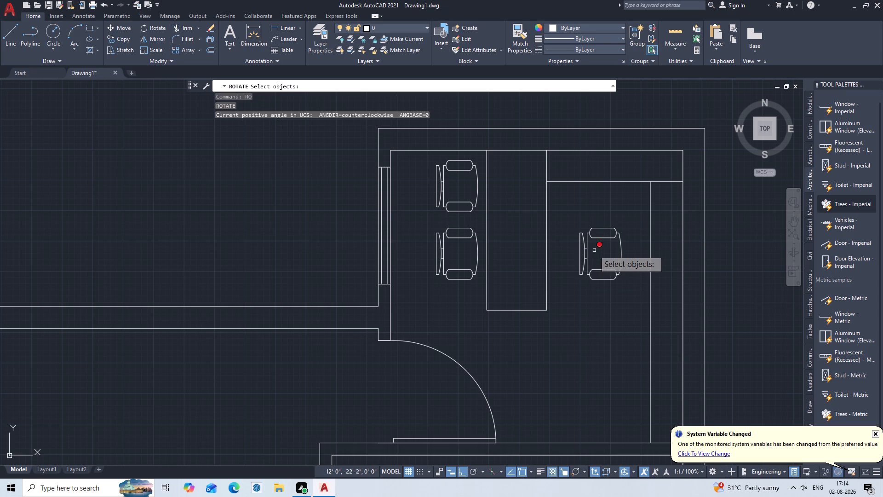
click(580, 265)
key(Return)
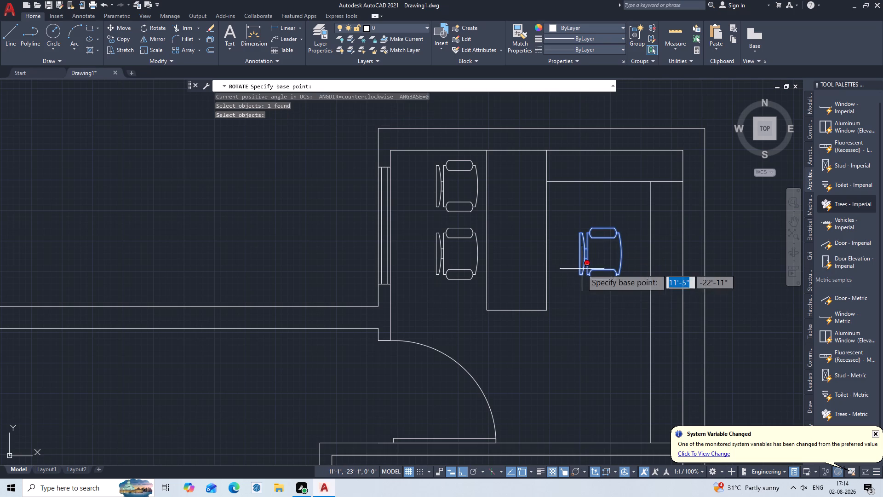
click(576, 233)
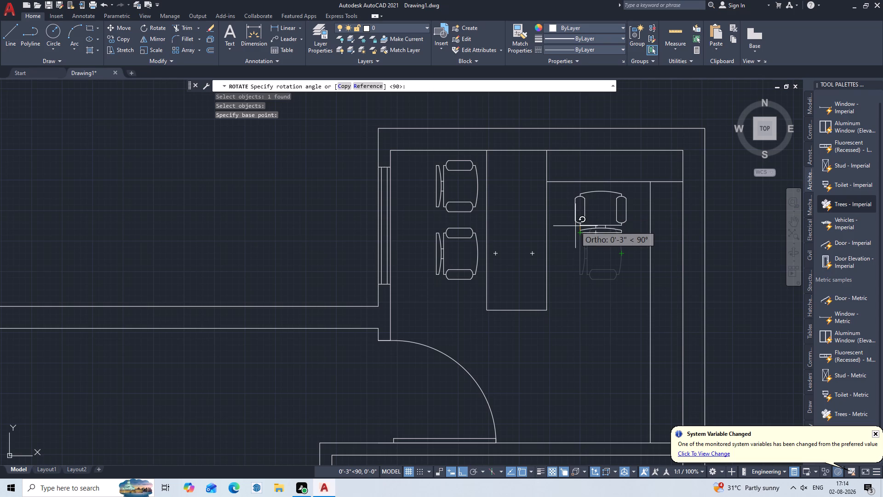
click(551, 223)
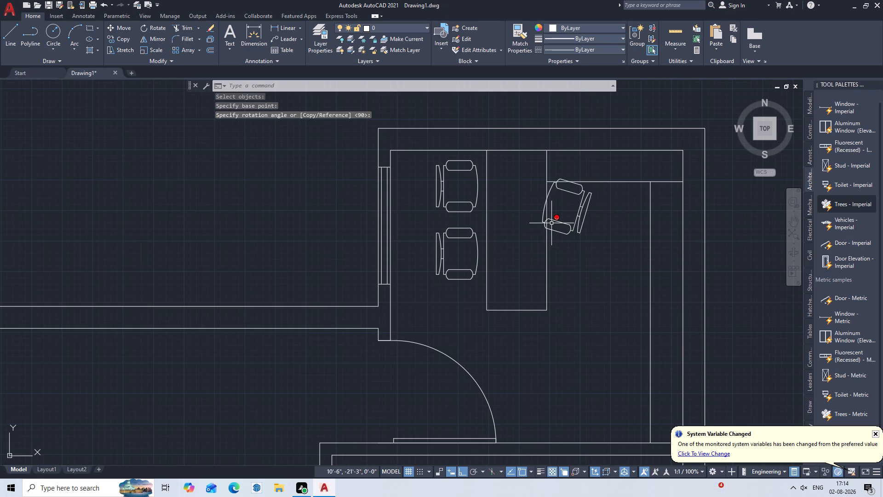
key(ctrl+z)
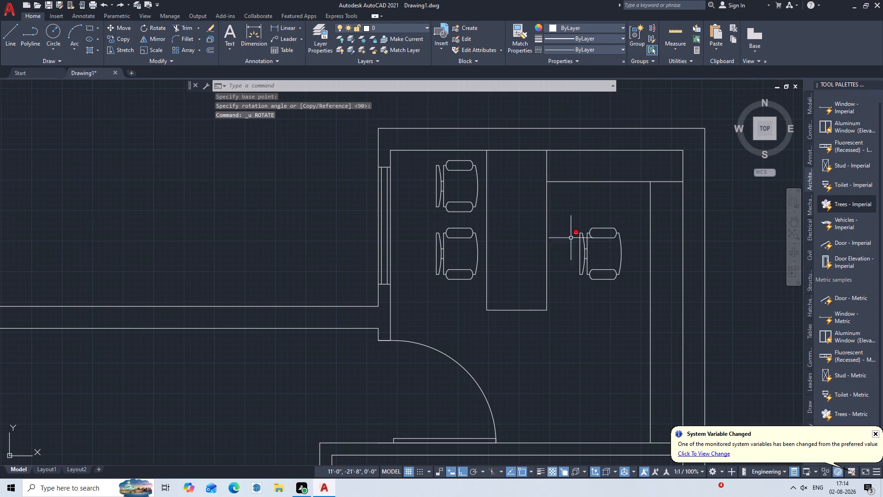
Rotate the copied desk chair 180° about the lower corner of its back so it faces the other two chairs.
key(r)
key(o)
key(Return)
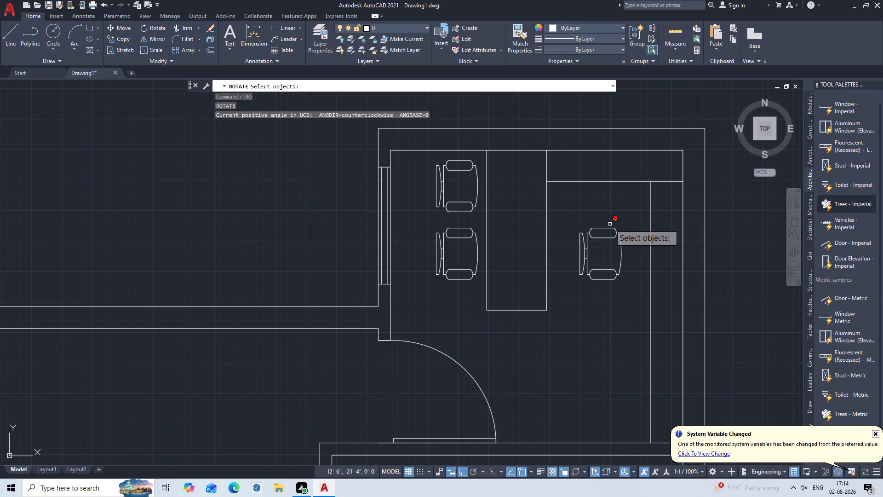
click(605, 229)
key(Return)
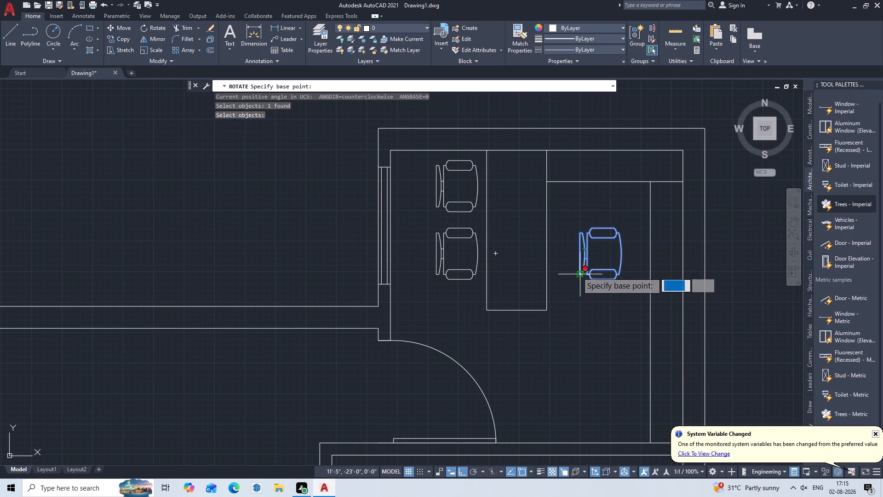
click(580, 273)
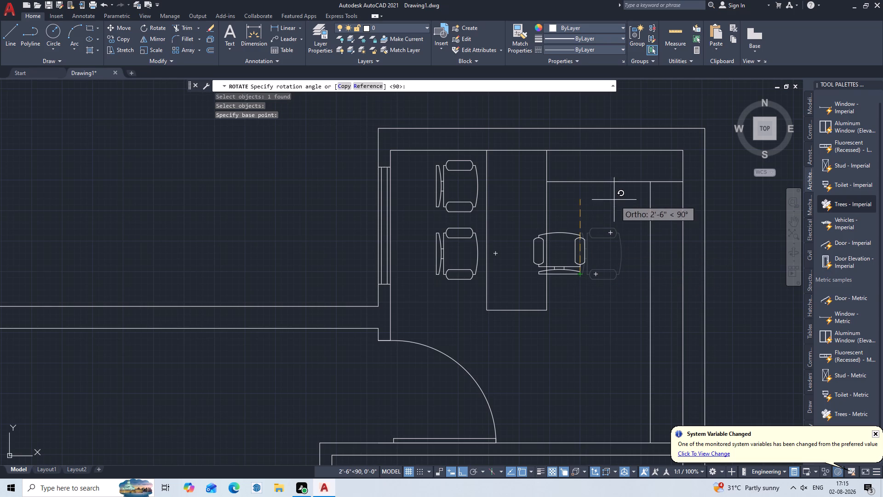
click(502, 236)
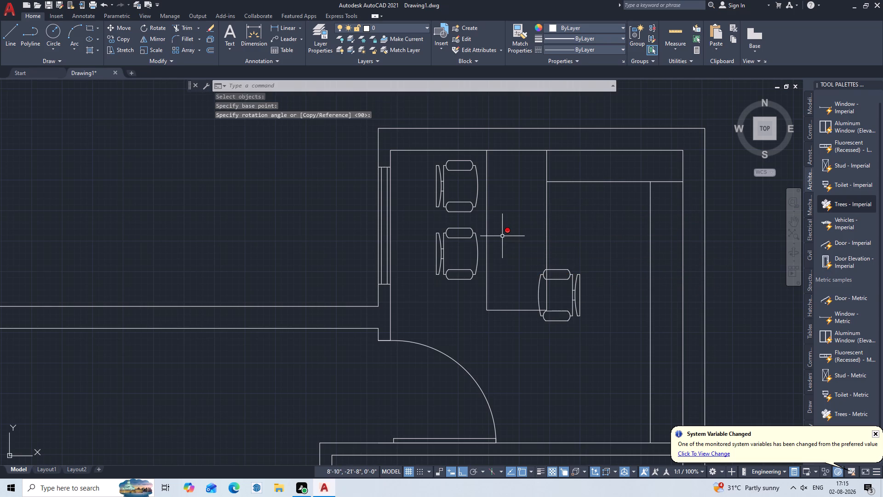
key(Escape)
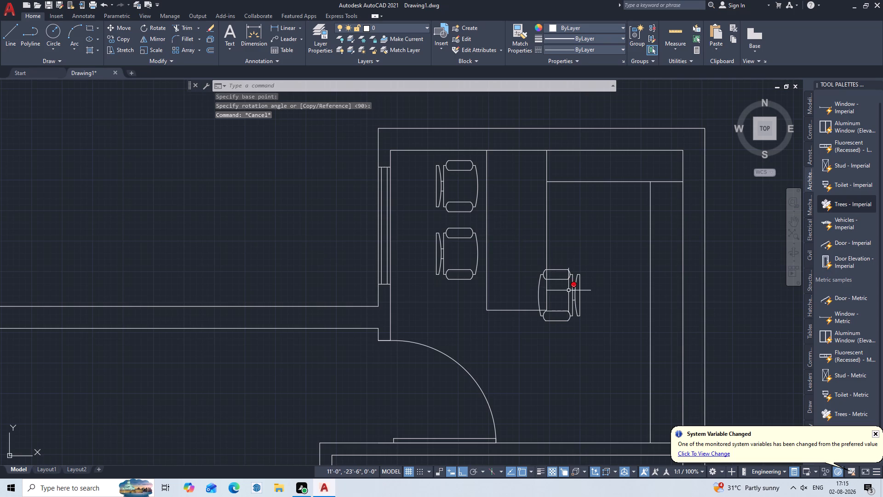
Move the facing desk chair about 2'-2" up and slightly clear of the rectangular desk, with Ortho off.
key(m)
key(Return)
click(587, 279)
click(564, 299)
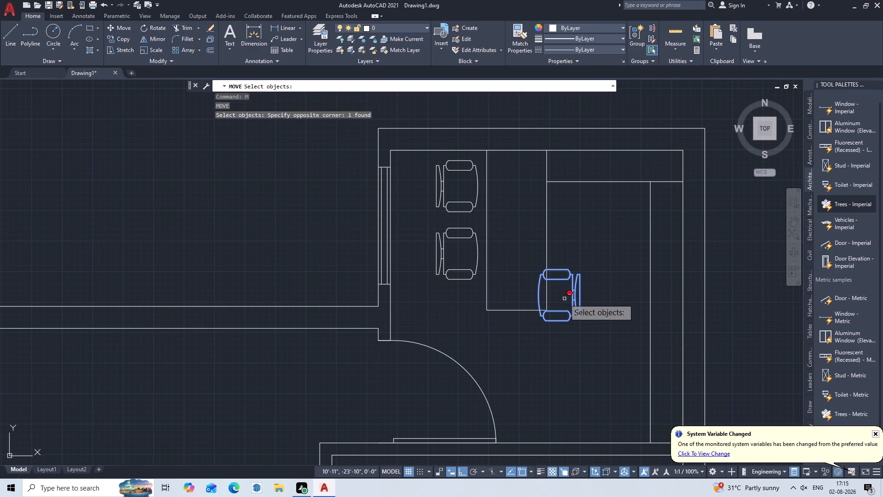
key(Return)
click(580, 289)
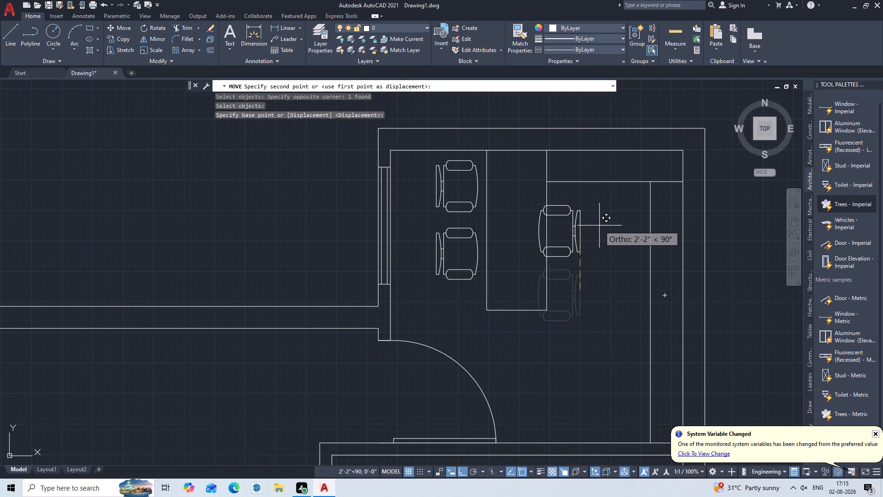
key(F8)
click(599, 225)
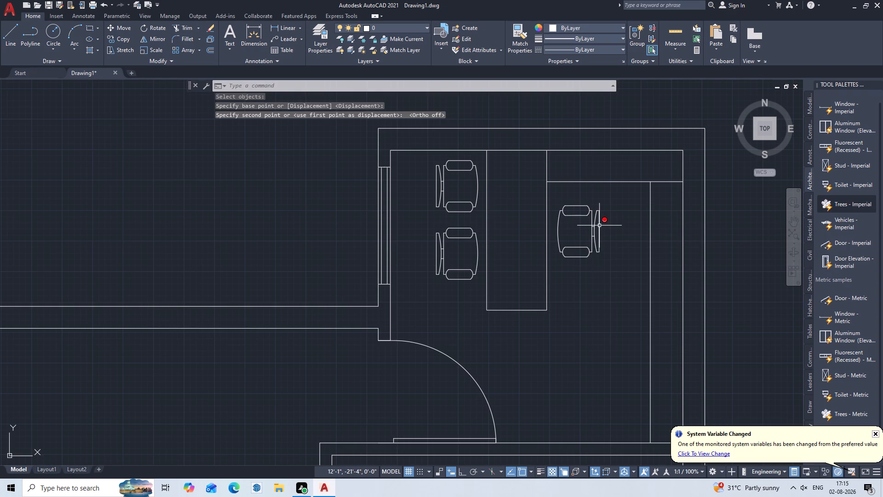
key(Escape)
Extend the topmost room's inner vertical counter line down through the room below to that room's lower wall.
scroll(609, 286, down, 2)
middle_drag(609, 287, 574, 227)
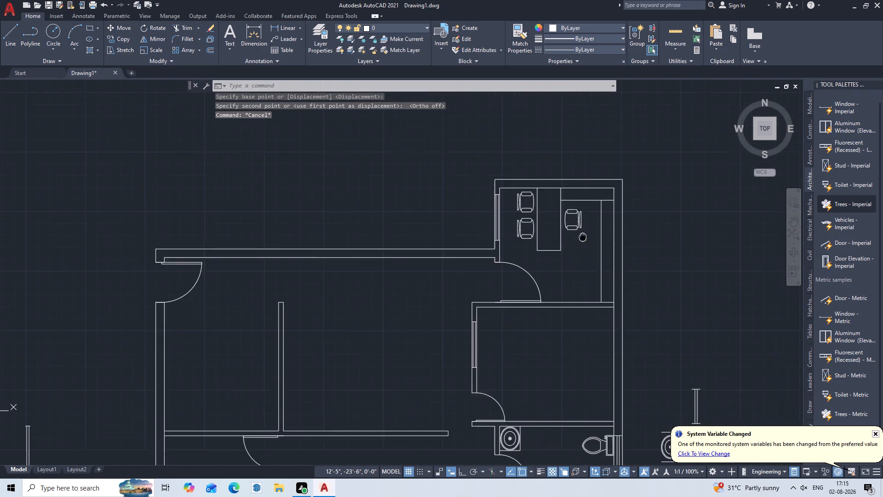
middle_drag(574, 227, 564, 218)
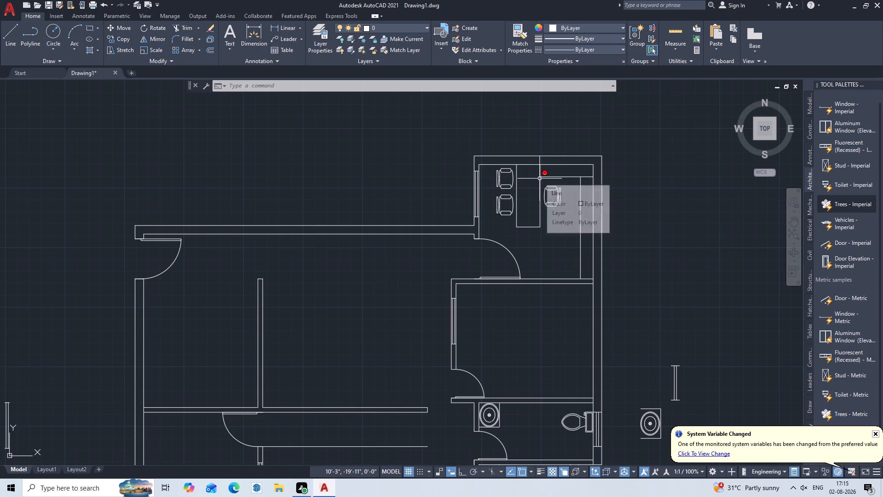
middle_drag(520, 225, 456, 167)
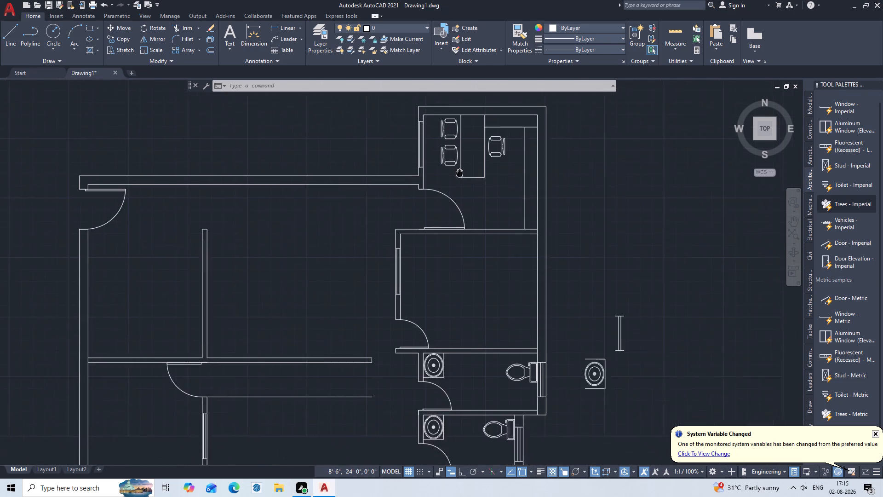
middle_drag(456, 167, 451, 162)
scroll(445, 167, down, 1)
scroll(459, 211, up, 1)
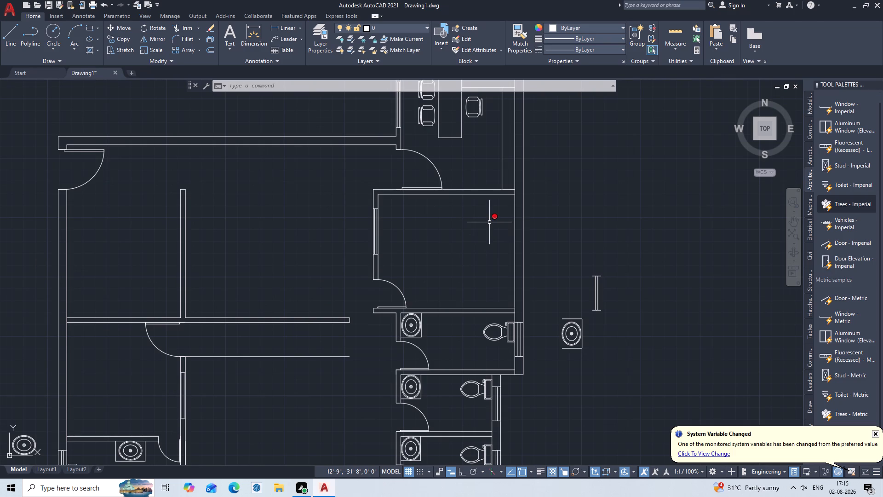
key(e)
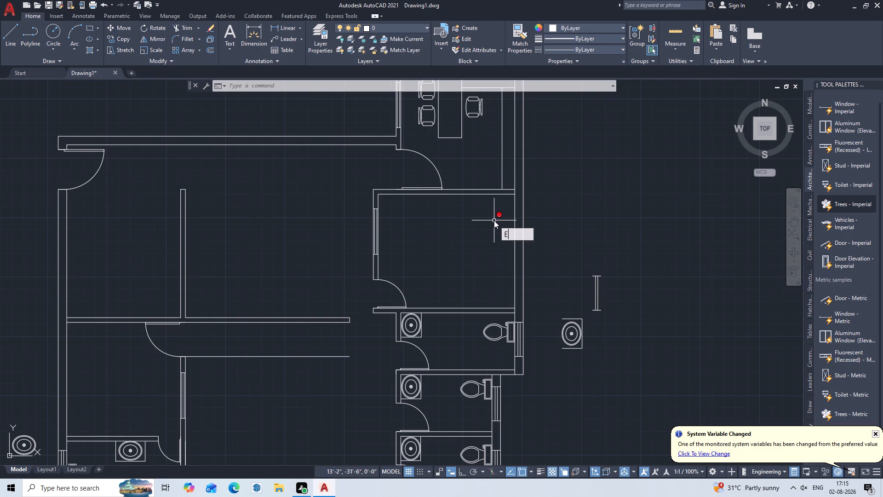
key(x)
key(Return)
click(509, 168)
click(506, 169)
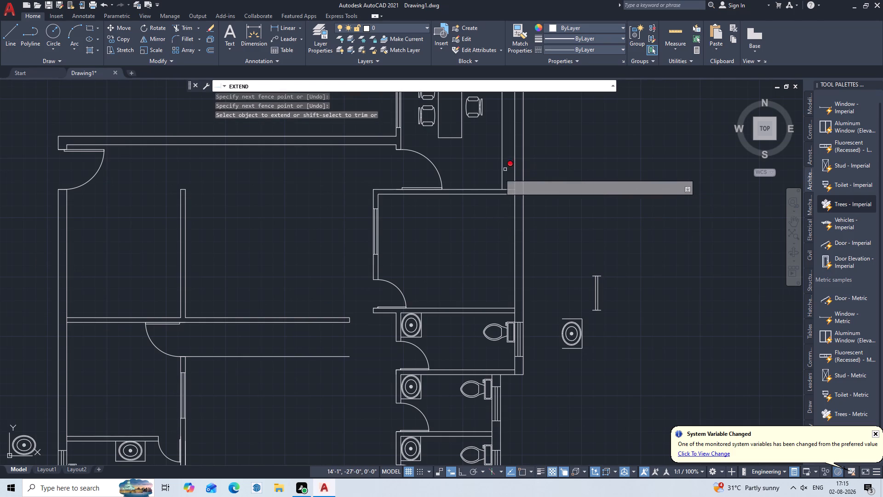
click(504, 163)
click(504, 163)
click(498, 170)
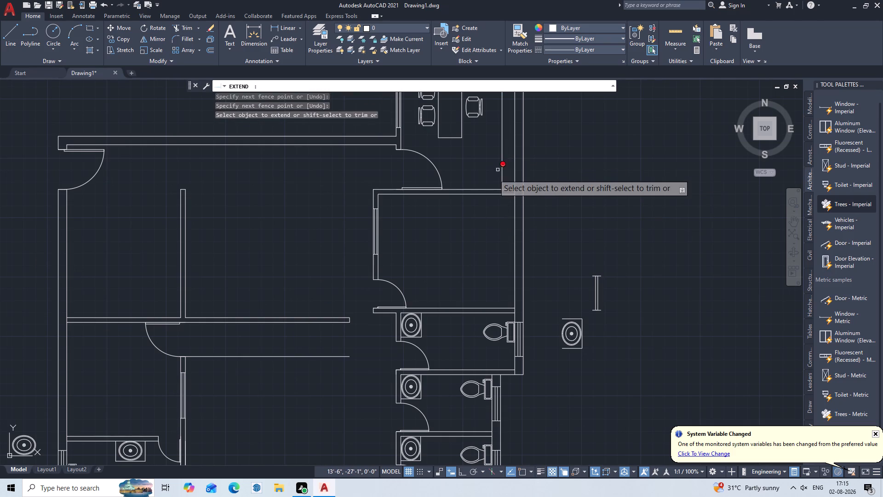
click(492, 176)
click(508, 165)
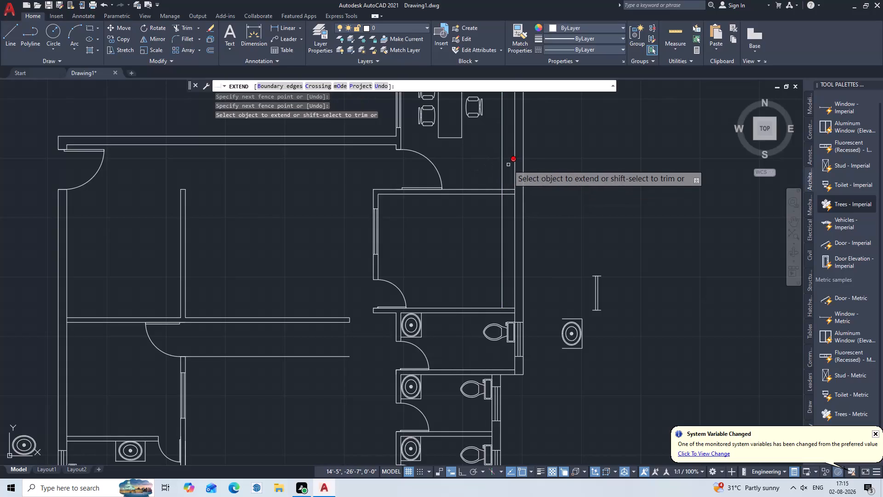
key(Escape)
Trim the part of the extended counter line that crosses the wall between the two rooms.
scroll(499, 199, up, 3)
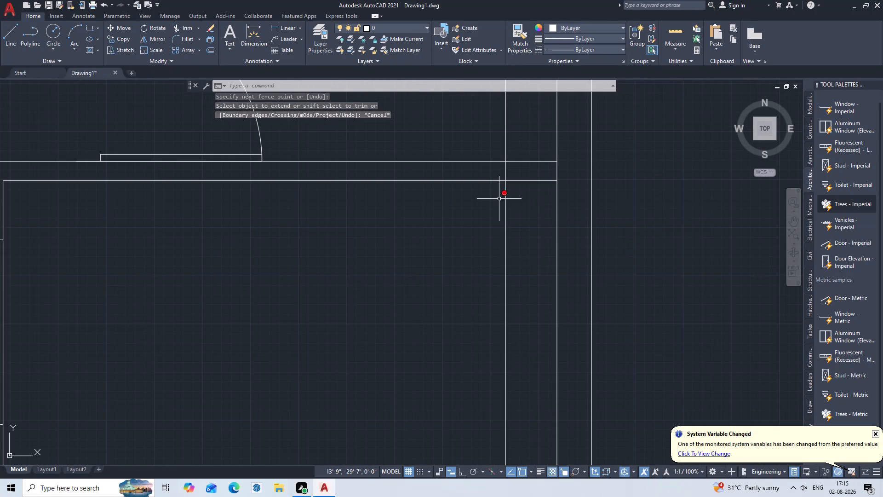
text(TR)
key(Return)
key(Return)
click(513, 168)
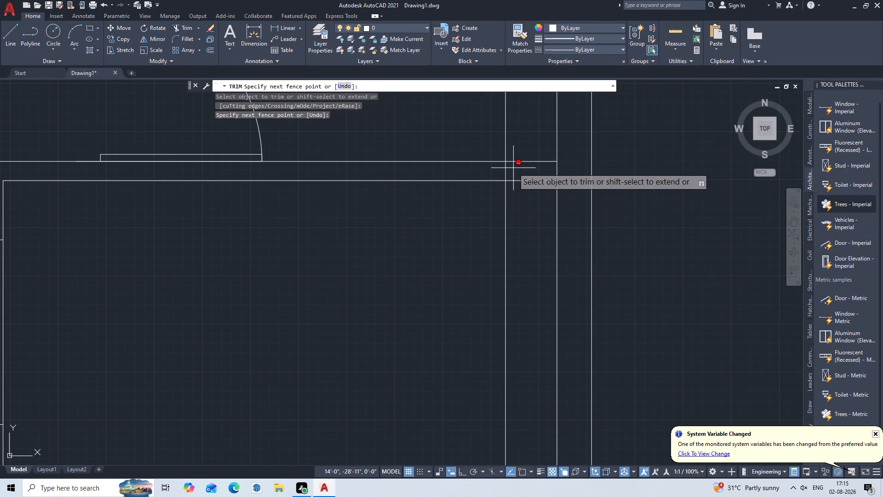
click(496, 174)
key(Escape)
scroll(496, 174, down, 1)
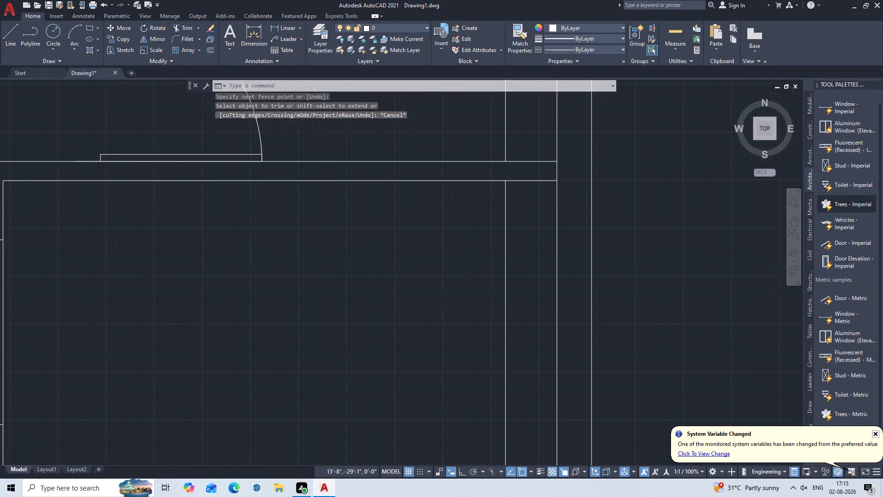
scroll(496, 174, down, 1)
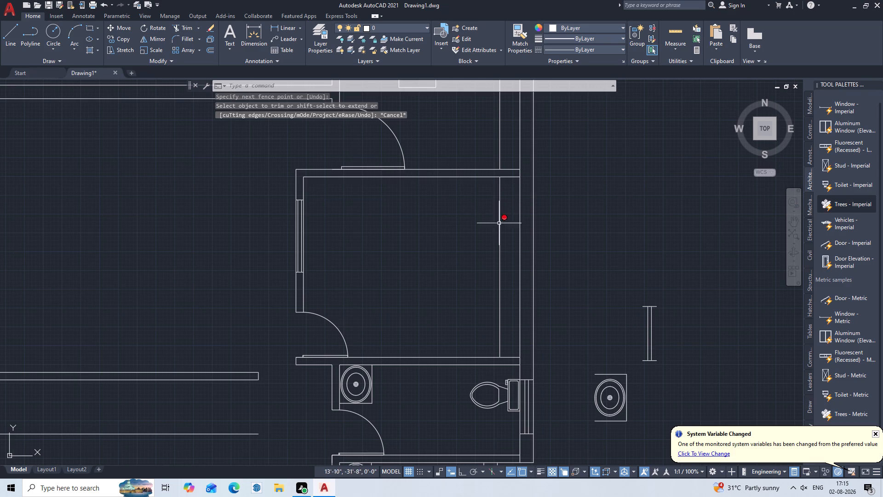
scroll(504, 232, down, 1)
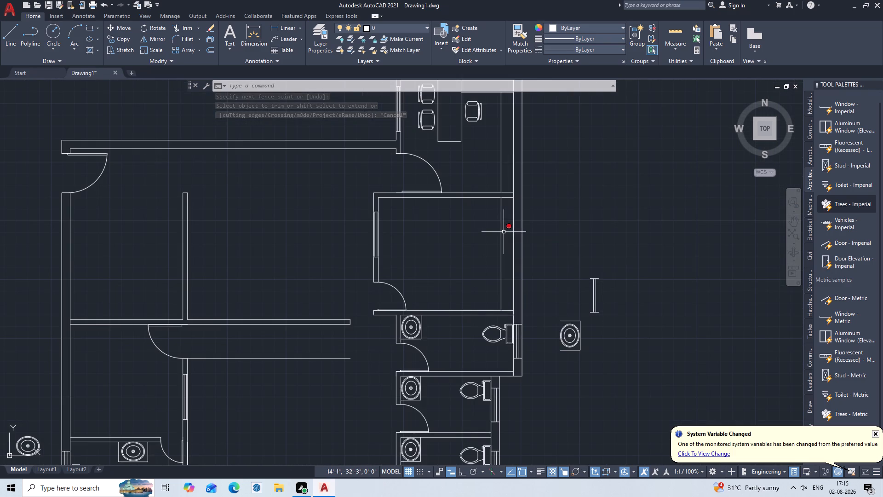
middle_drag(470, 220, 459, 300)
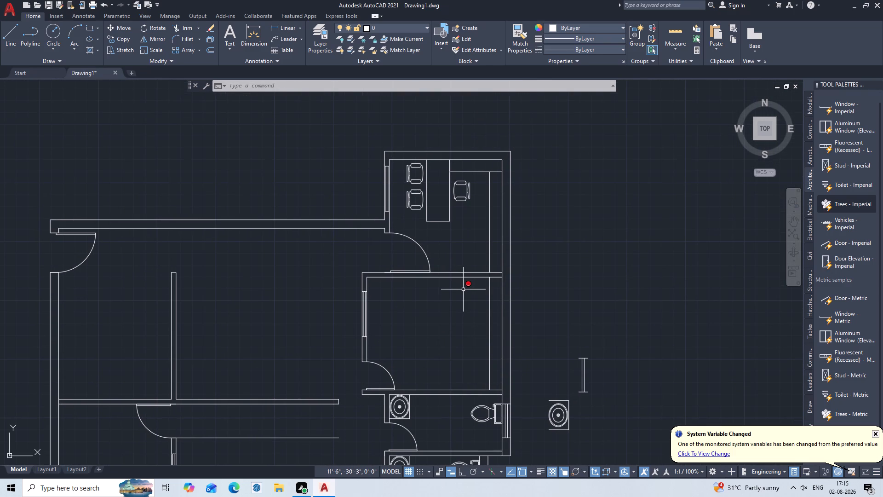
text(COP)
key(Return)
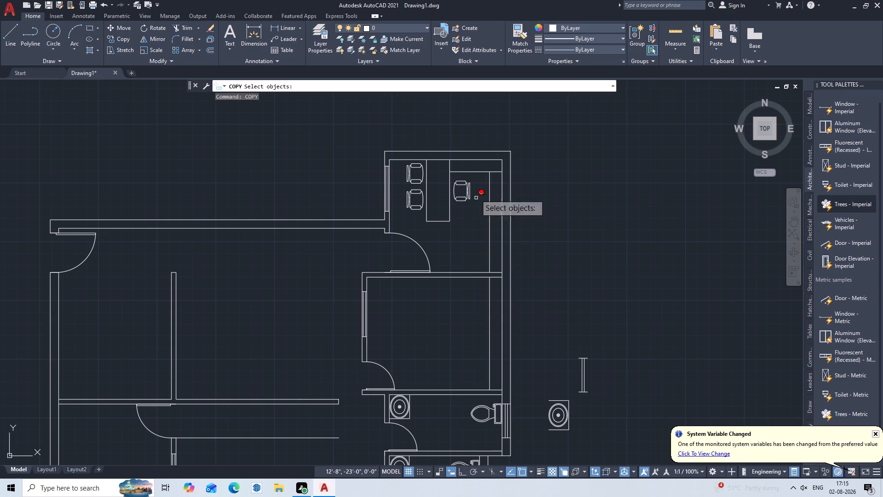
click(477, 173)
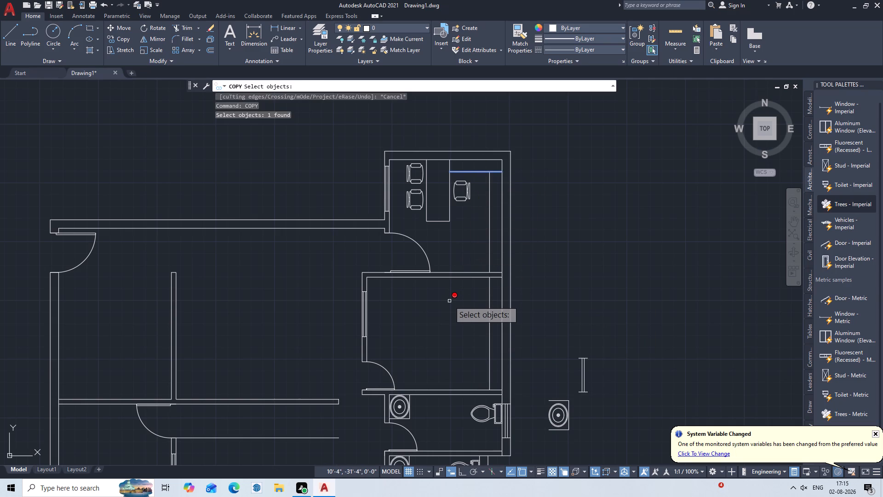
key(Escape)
Draw a vertical line about 6'-8" long upward from the second room's lower wall, with Ortho on.
scroll(454, 296, up, 1)
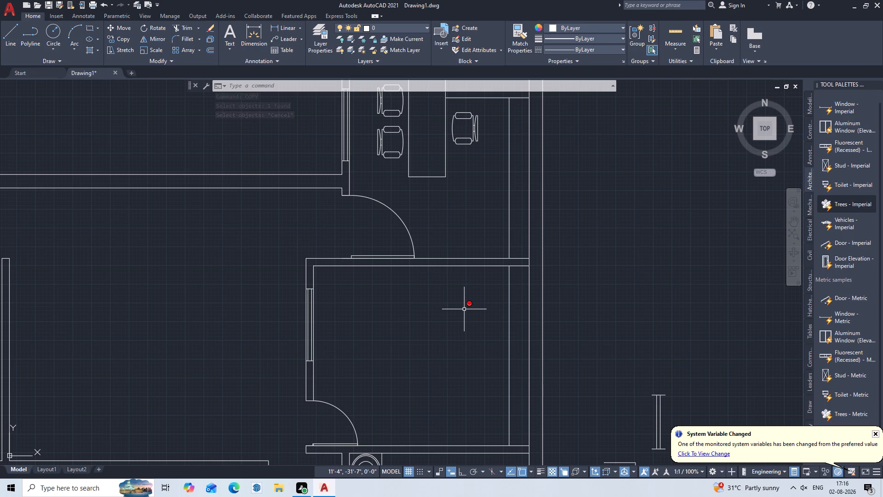
scroll(464, 309, down, 1)
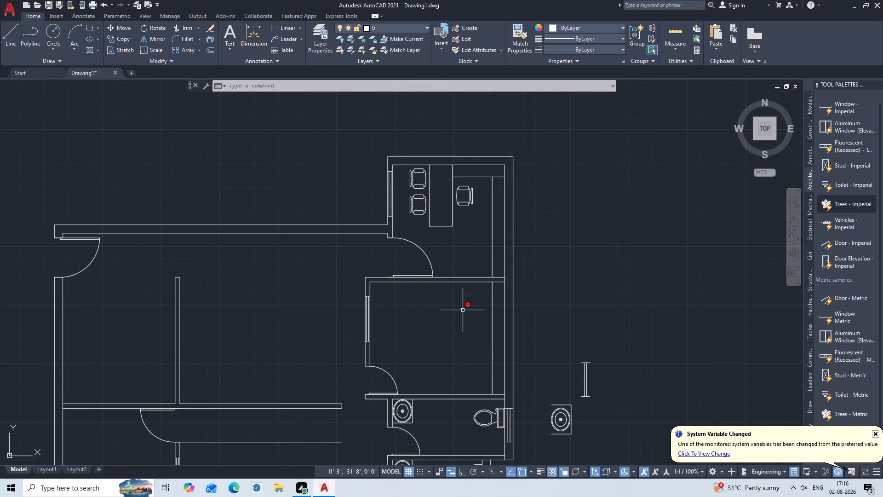
middle_drag(477, 309, 462, 209)
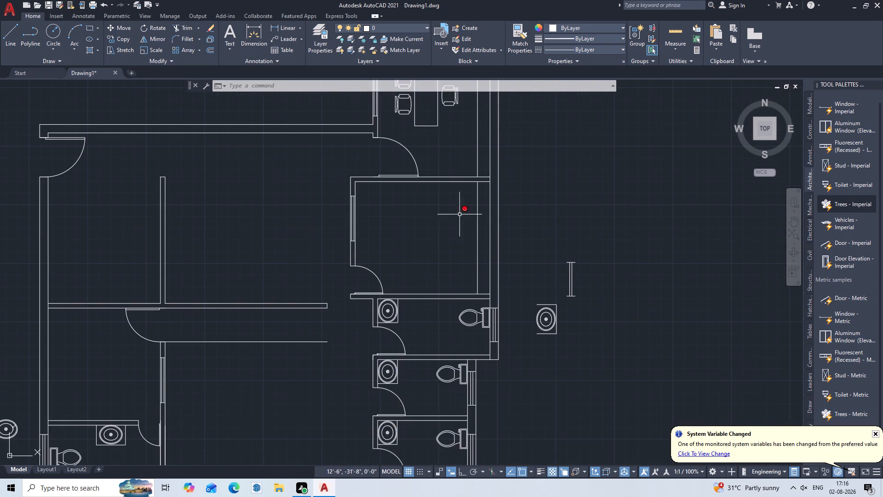
scroll(434, 301, up, 1)
key(l)
key(Return)
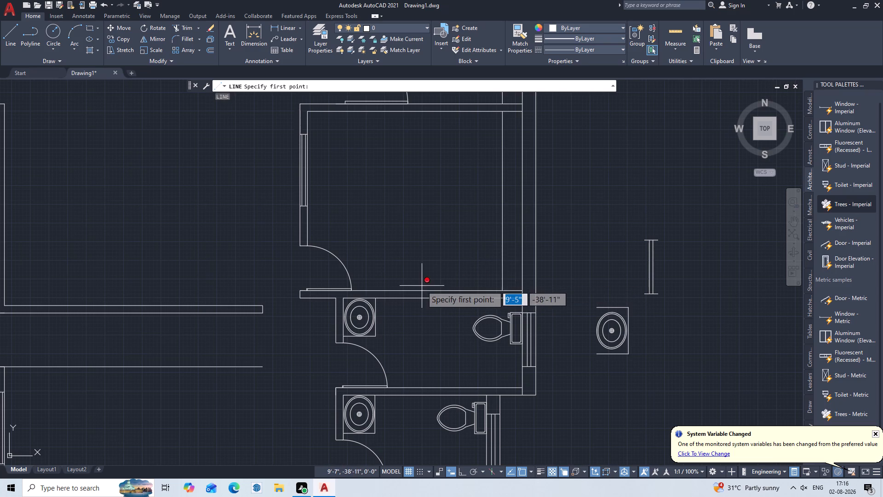
click(409, 289)
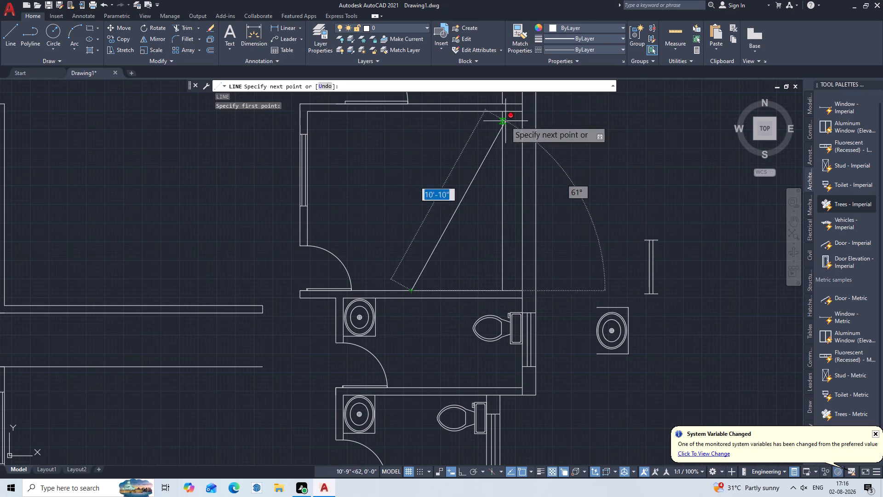
key(F8)
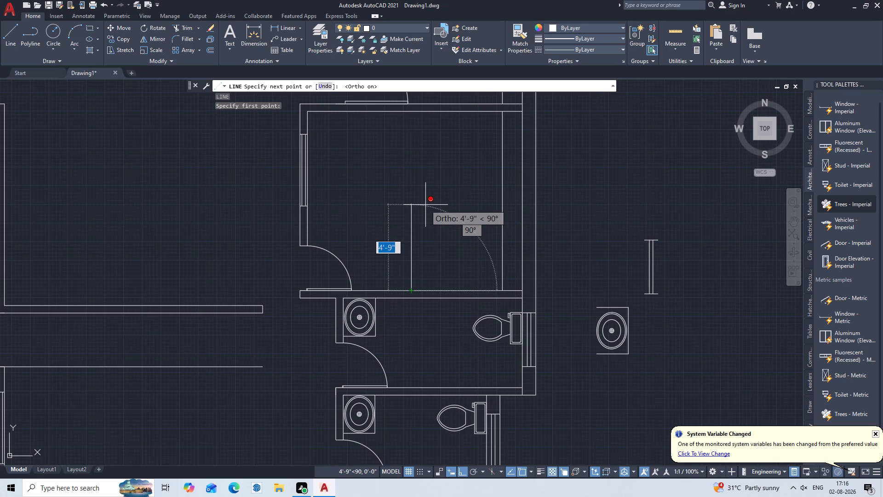
click(435, 171)
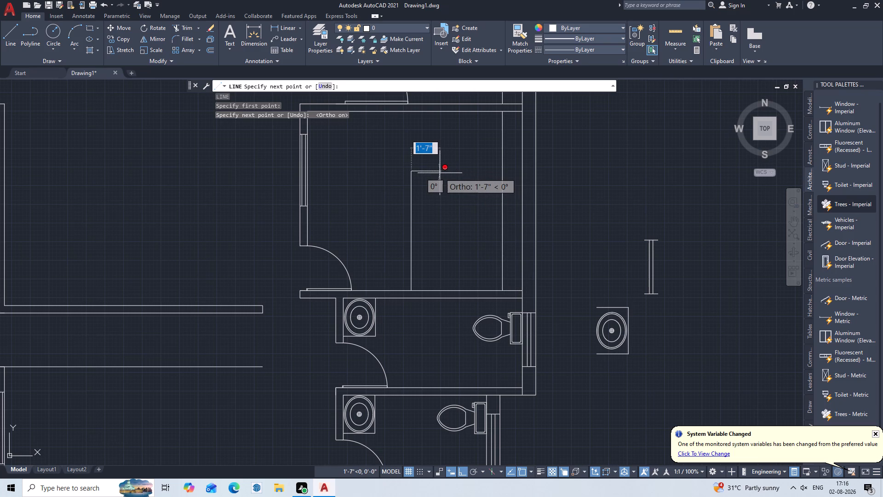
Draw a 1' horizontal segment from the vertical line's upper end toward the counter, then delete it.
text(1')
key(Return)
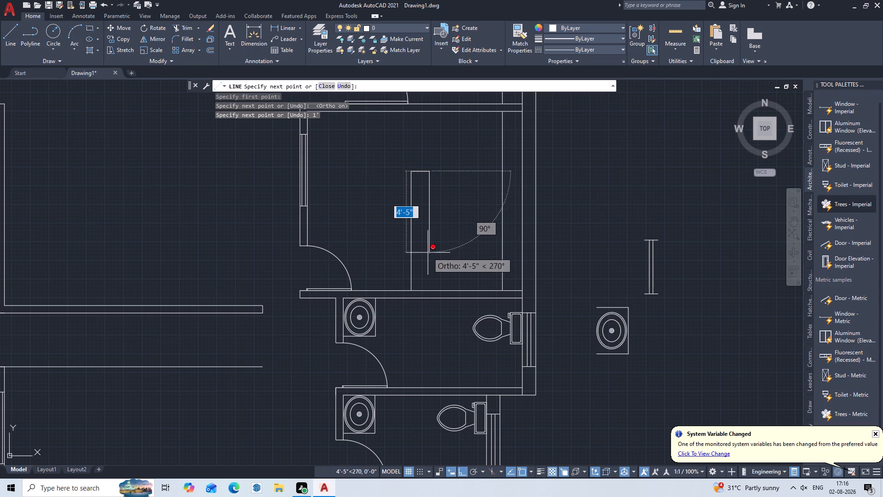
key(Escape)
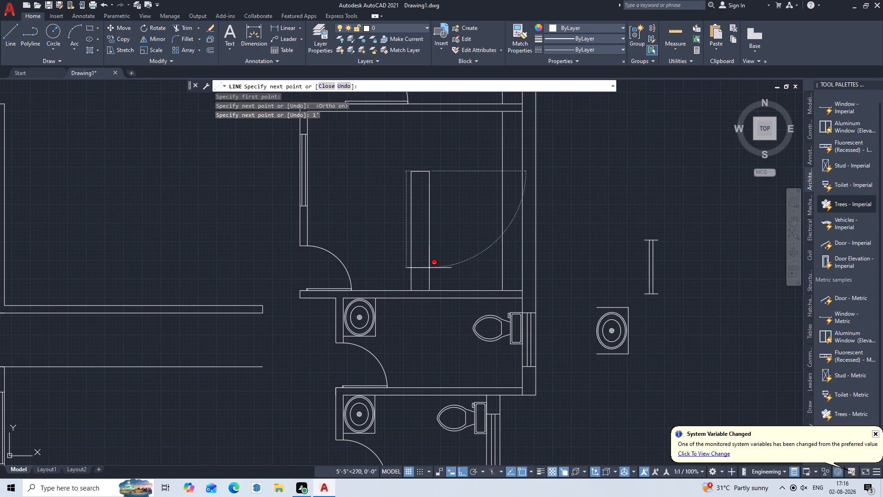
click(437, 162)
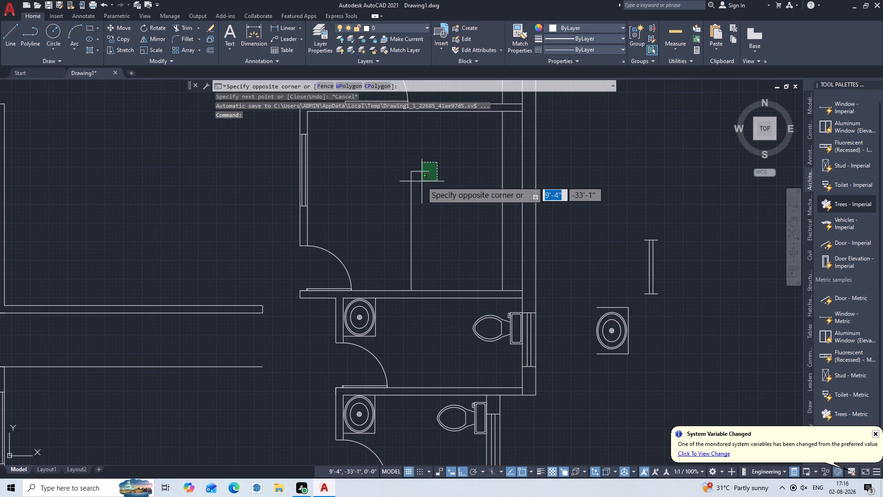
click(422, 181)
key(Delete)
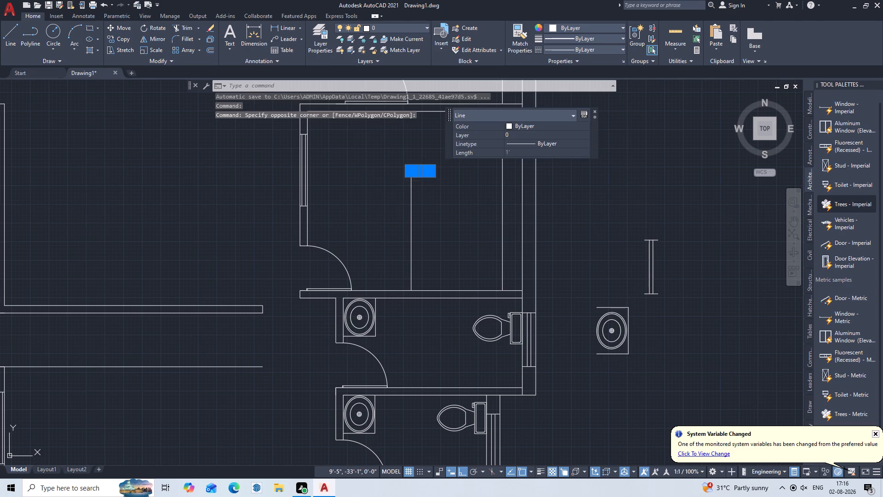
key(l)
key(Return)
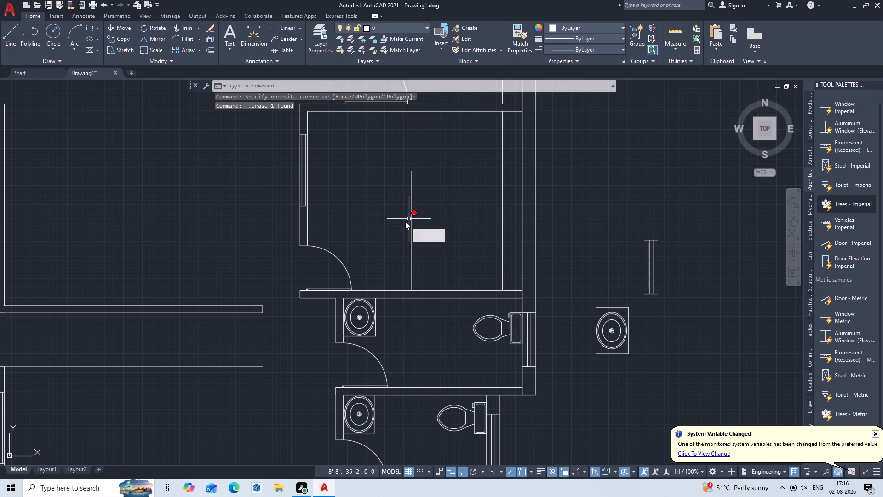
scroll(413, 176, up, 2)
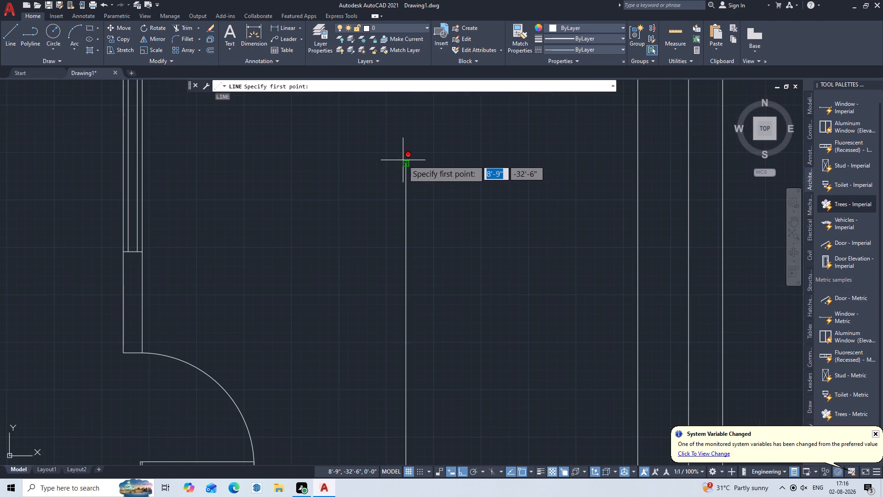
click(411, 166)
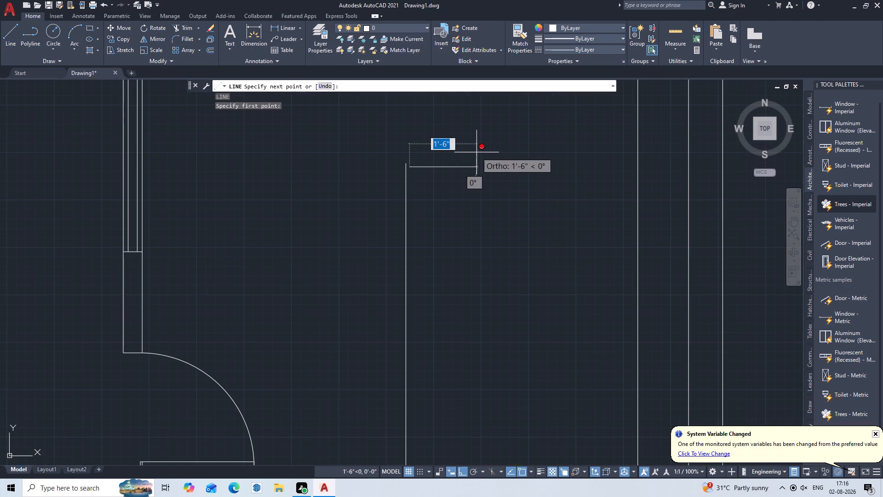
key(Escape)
Draw the second room's desk top edge from the vertical line's upper end toward the counter, then its other side down to the lower wall.
key(Return)
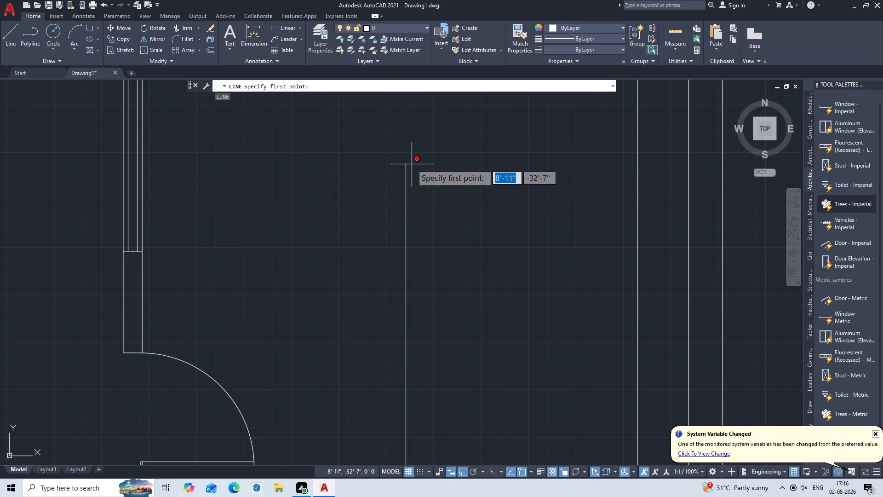
click(407, 162)
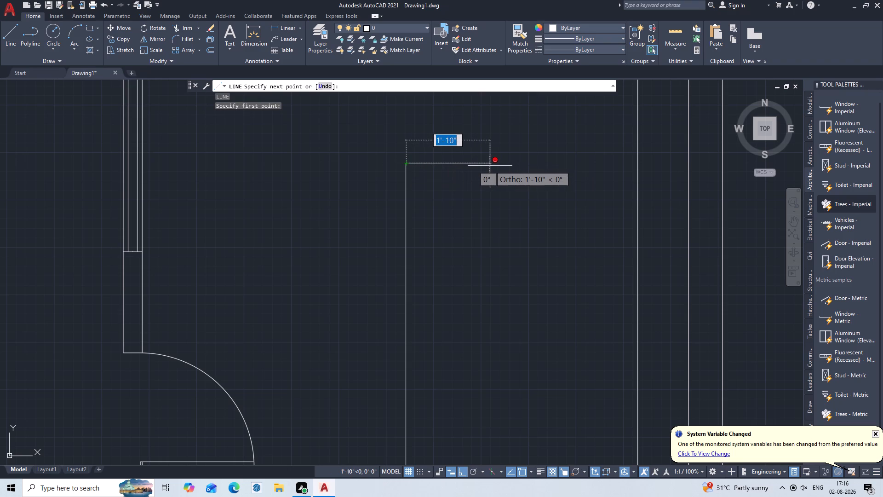
scroll(491, 166, down, 3)
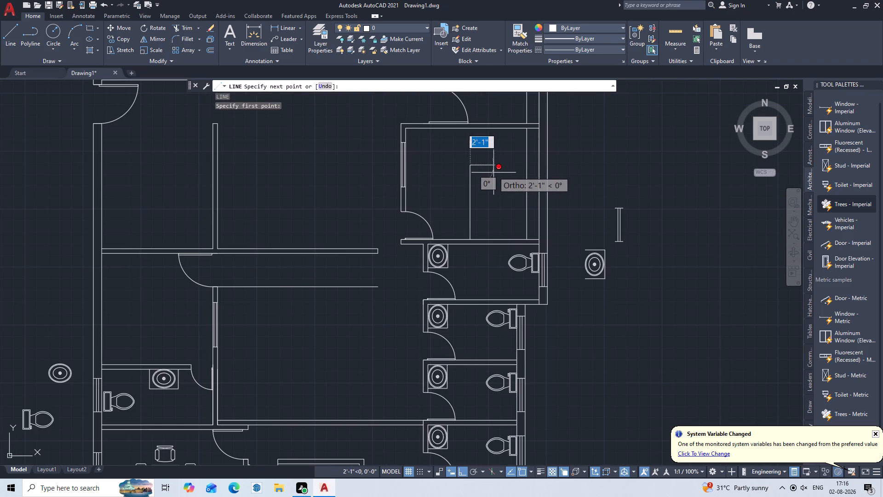
scroll(494, 174, down, 2)
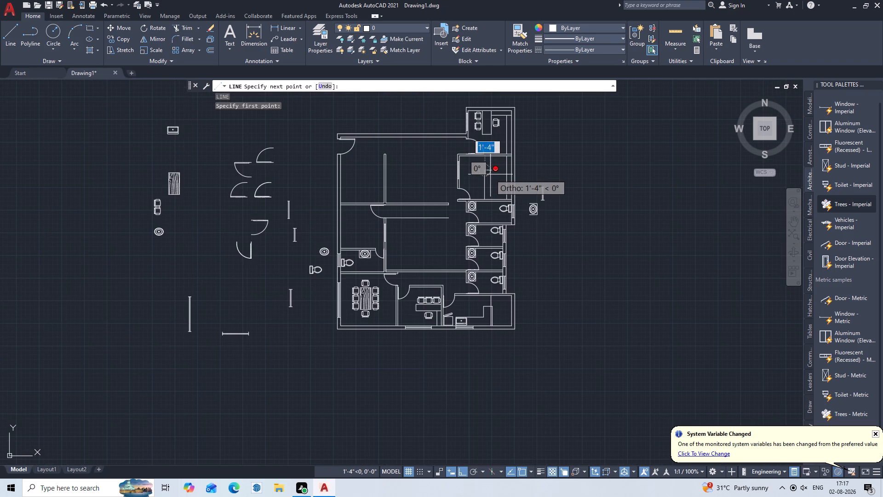
scroll(490, 174, up, 1)
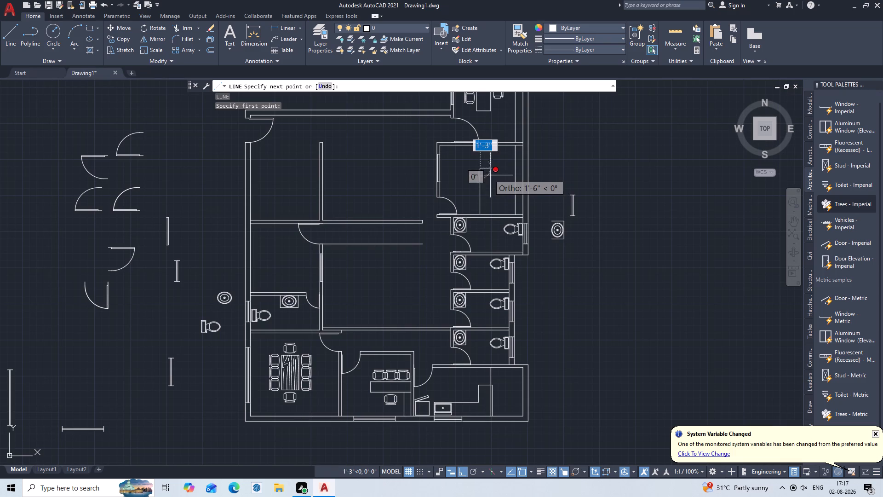
click(496, 176)
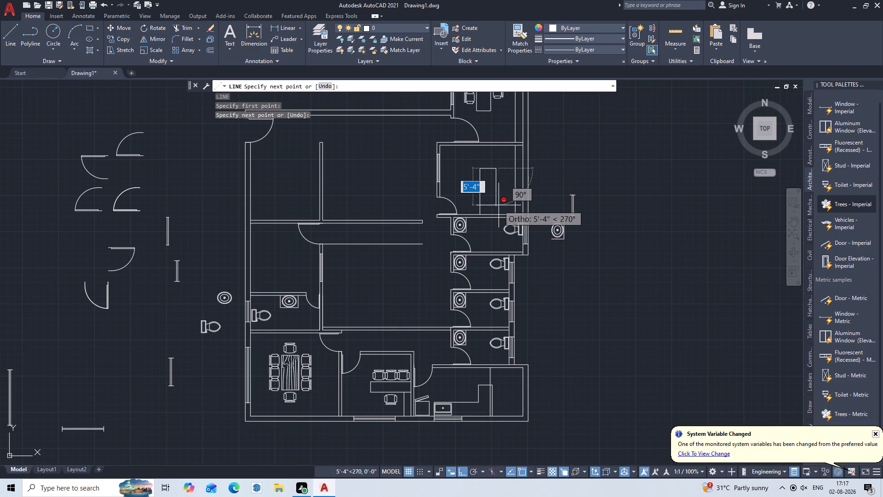
scroll(499, 205, up, 3)
click(476, 245)
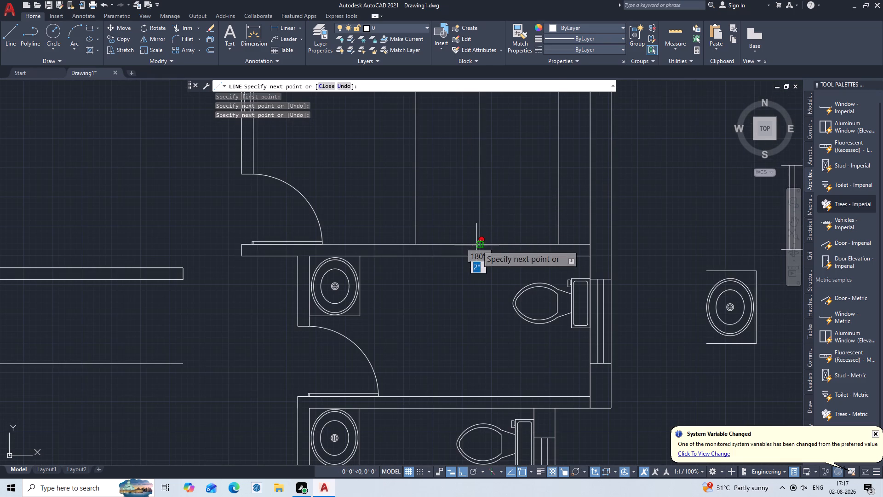
key(Escape)
Draw a horizontal line about 3'-11" long from the outer wall's inner face to the desk's near side, just above the lower wall.
middle_drag(493, 224, 479, 260)
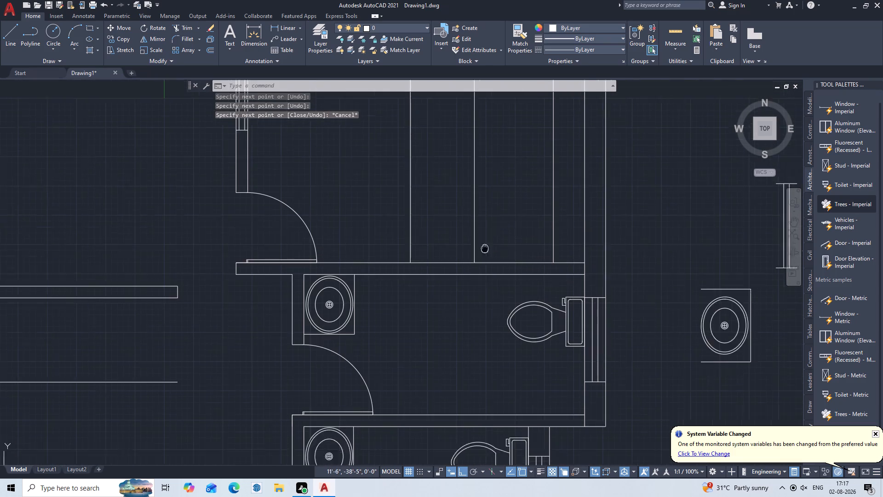
middle_drag(479, 260, 475, 268)
key(l)
key(Return)
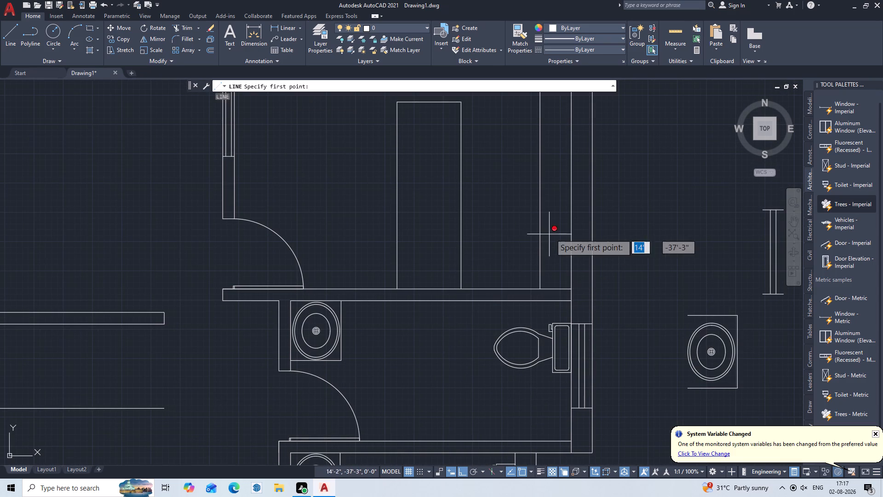
click(570, 251)
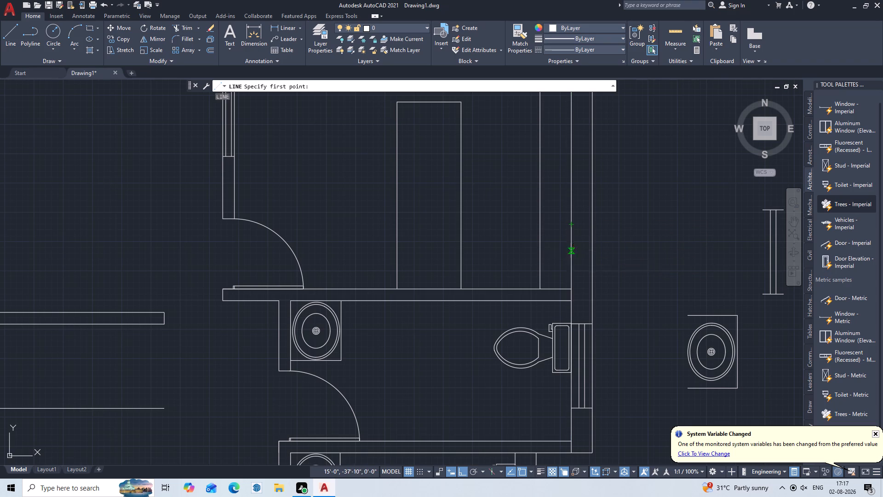
click(459, 251)
key(Escape)
Copy the topmost room's two side-by-side desk chairs about 13'-4" straight down, beside the desk in the second room.
scroll(476, 223, down, 2)
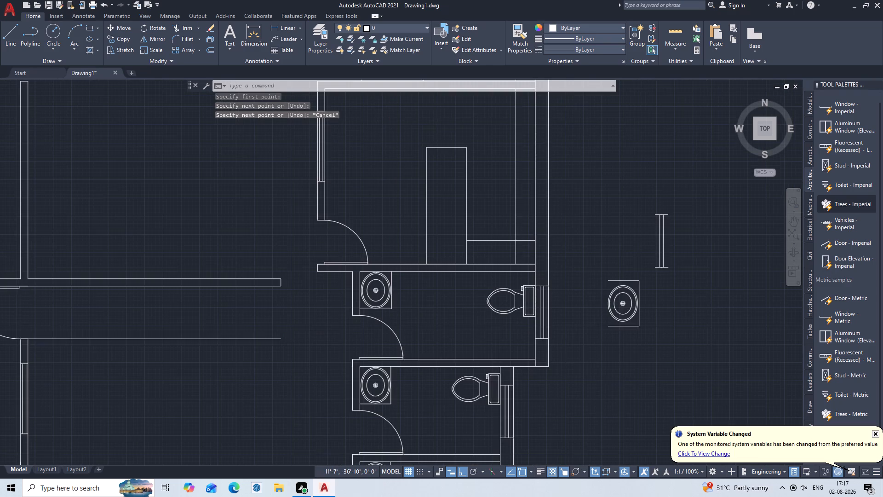
scroll(476, 223, down, 3)
scroll(433, 239, up, 1)
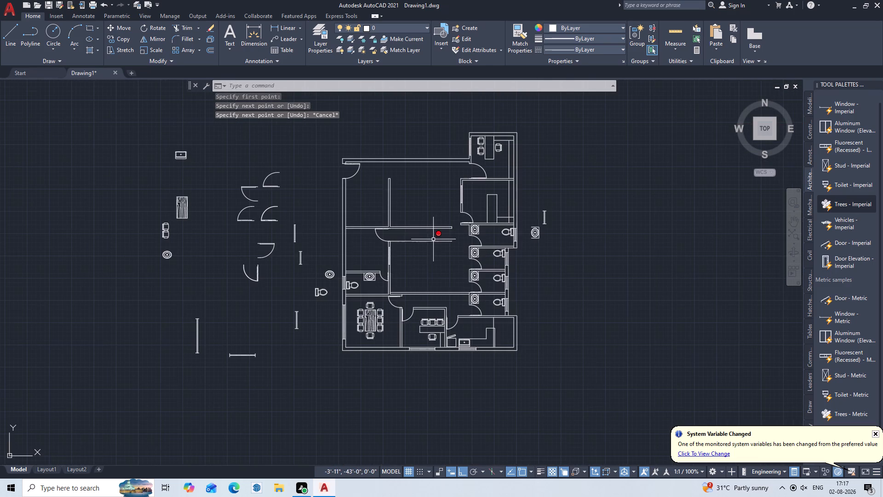
scroll(511, 202, up, 2)
middle_drag(511, 202, 472, 245)
scroll(451, 258, up, 1)
middle_drag(418, 238, 451, 308)
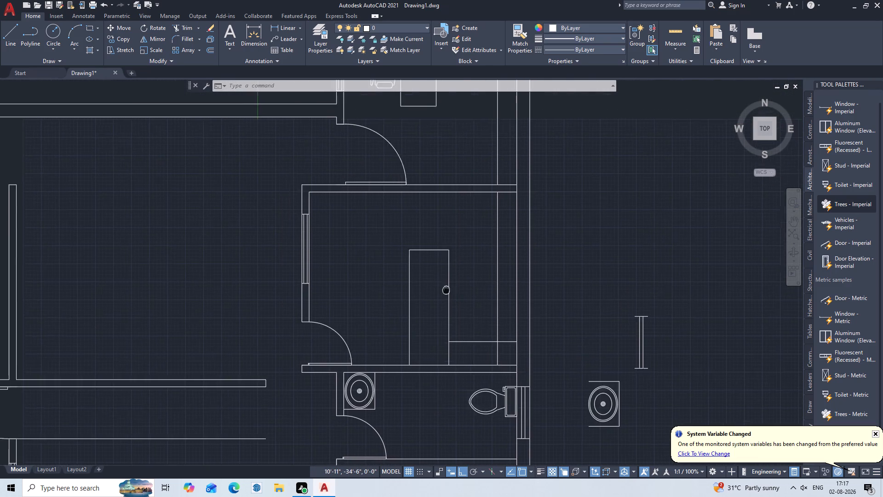
middle_drag(451, 308, 454, 313)
middle_drag(437, 208, 437, 211)
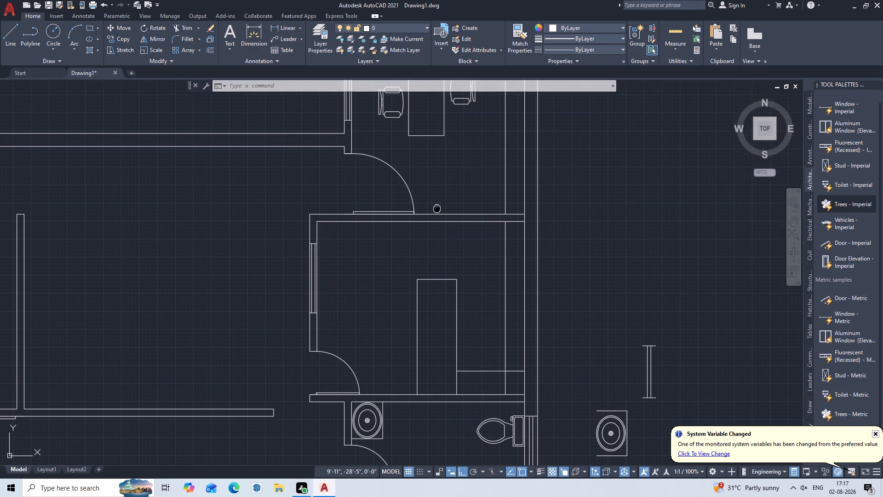
middle_drag(437, 211, 446, 341)
scroll(414, 184, up, 2)
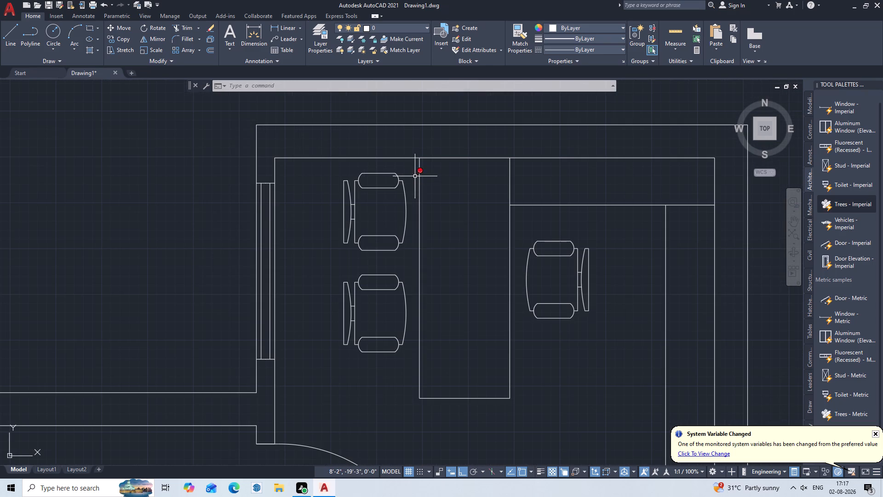
click(409, 171)
click(334, 368)
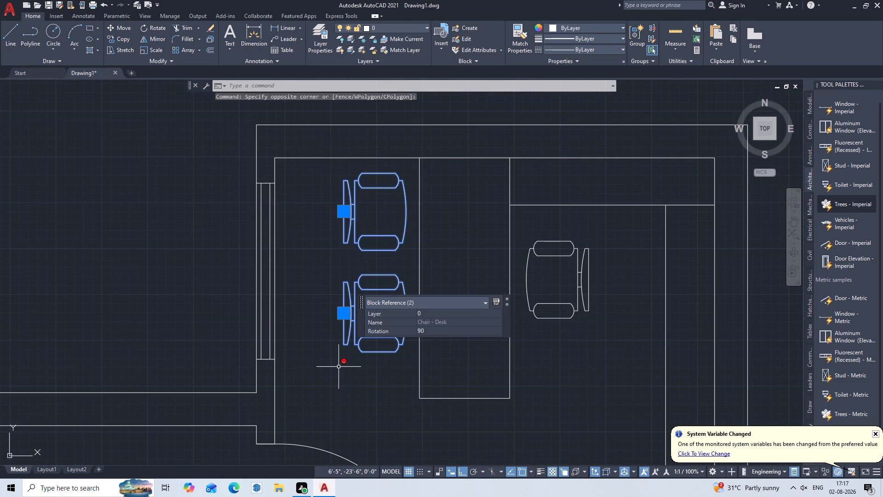
key(c)
text(OP)
key(Return)
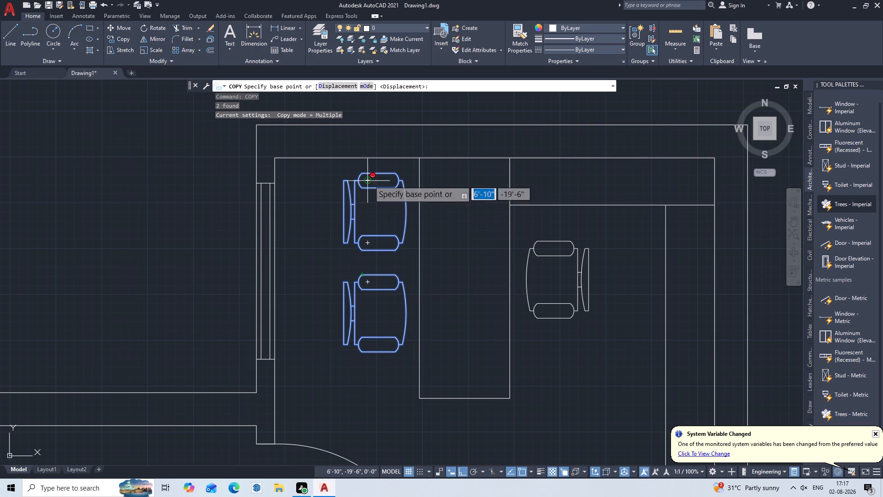
click(401, 181)
scroll(415, 385, down, 1)
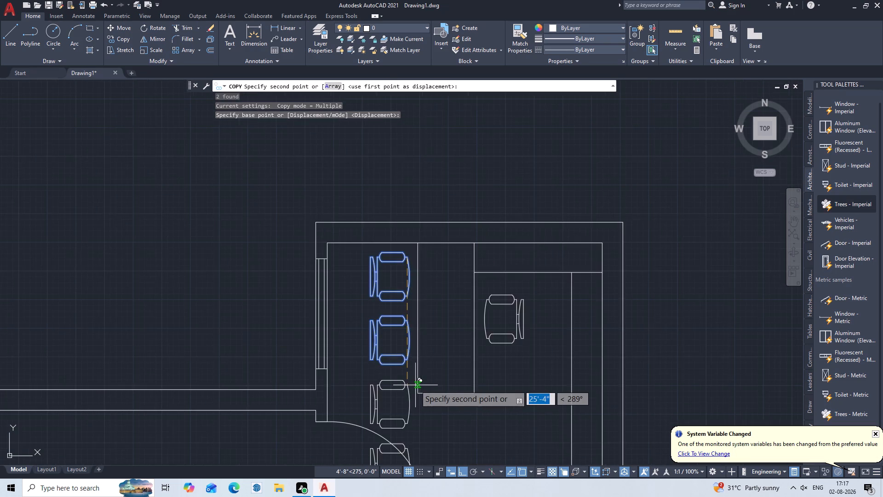
scroll(415, 388, down, 1)
middle_drag(424, 399, 493, 213)
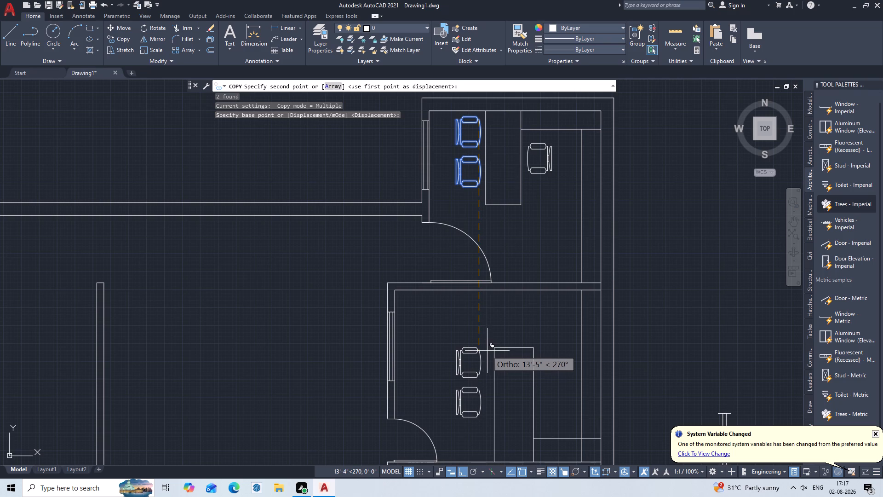
click(487, 348)
key(Escape)
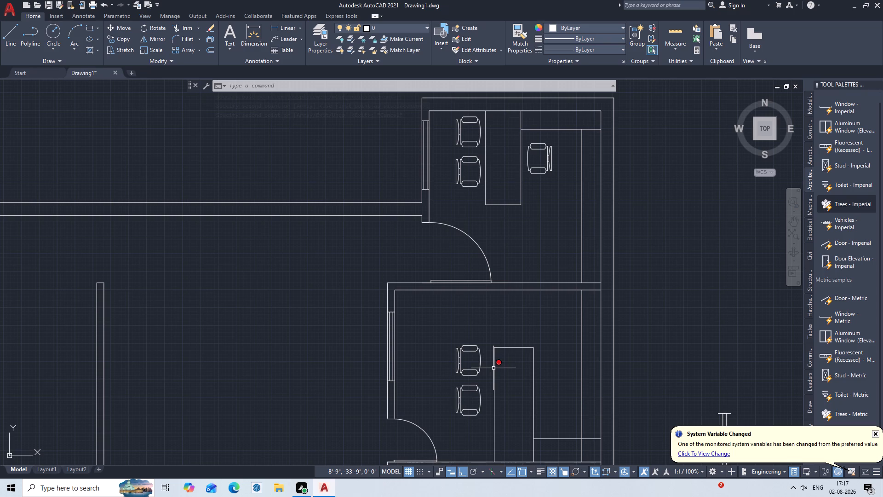
Copy the lower of the second room's two chairs about 2'-3" straight down to add a third chair.
middle_drag(510, 370, 442, 243)
scroll(421, 283, up, 1)
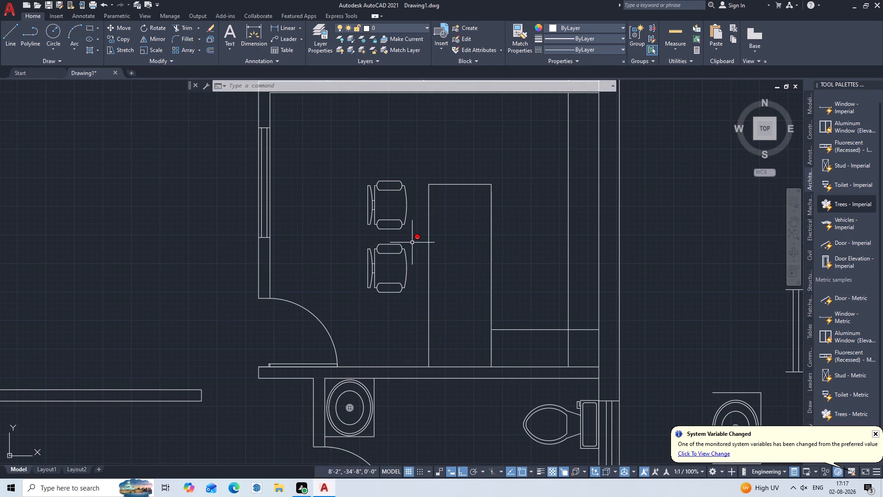
drag(412, 243, 408, 247)
click(353, 309)
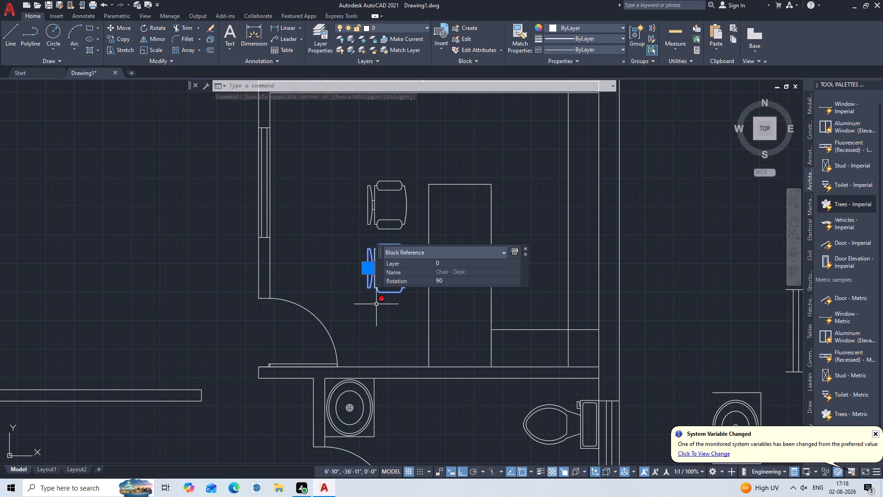
key(c)
text(OP)
key(Return)
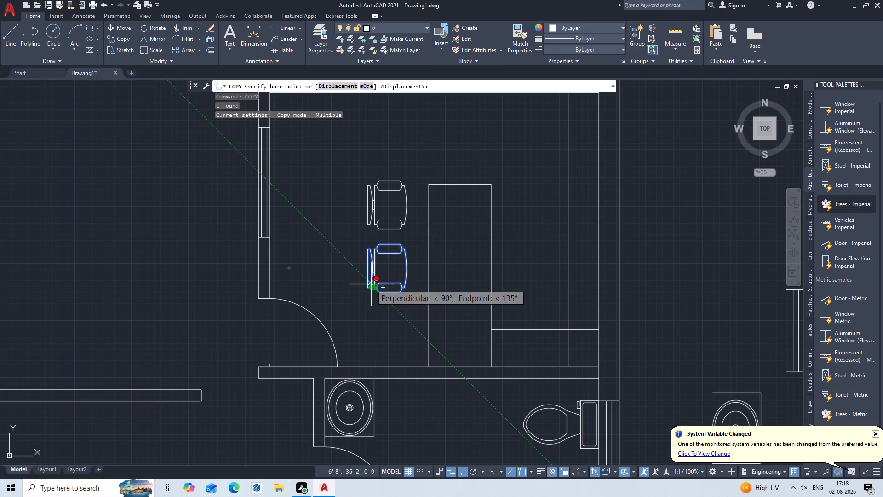
scroll(363, 255, up, 2)
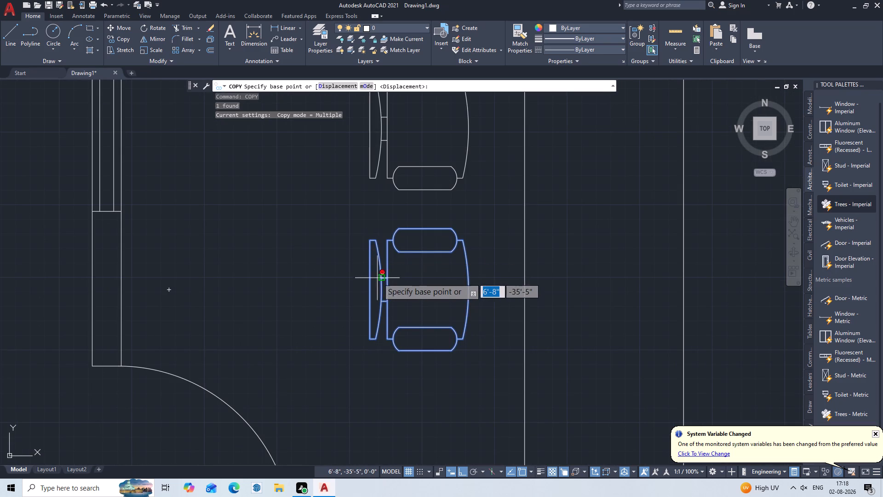
click(372, 288)
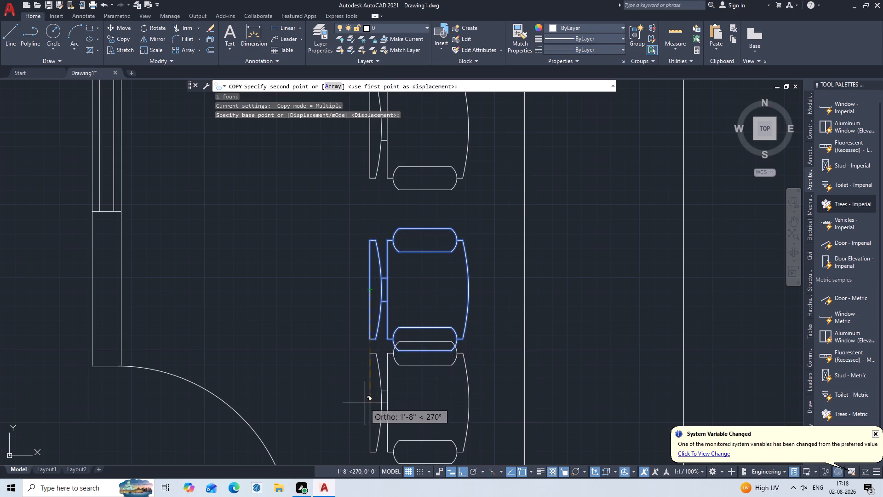
middle_drag(367, 417, 362, 275)
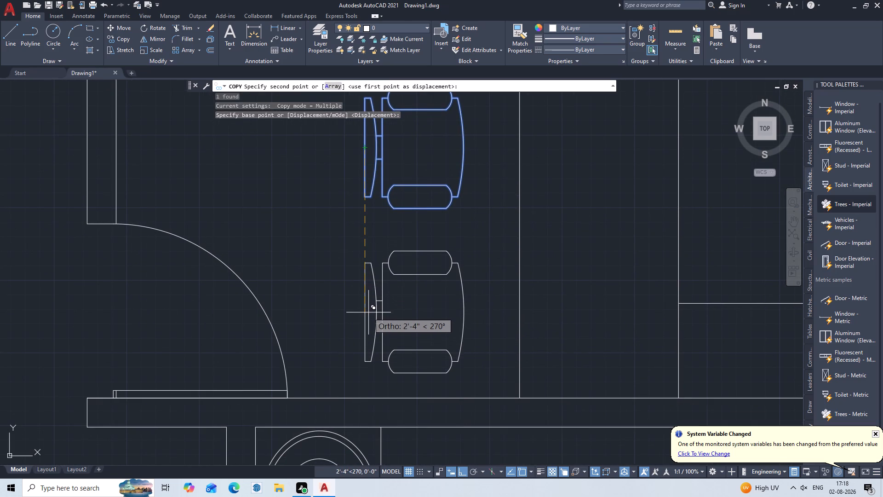
click(371, 301)
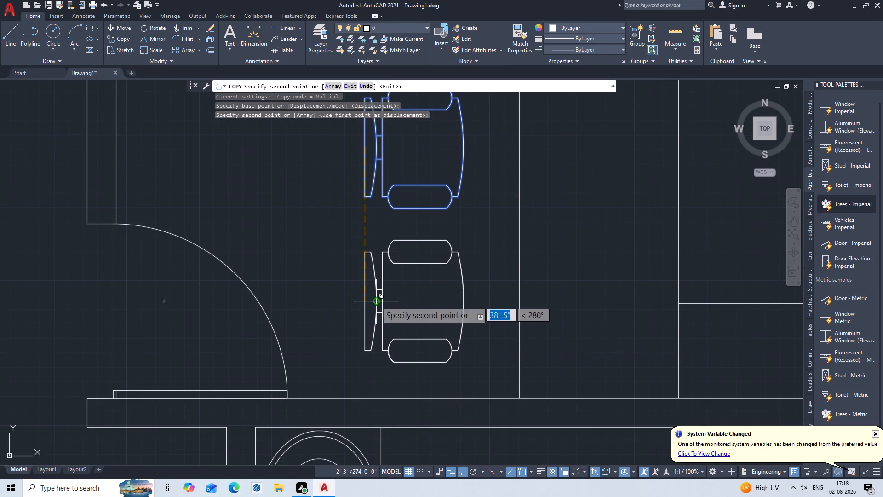
key(Escape)
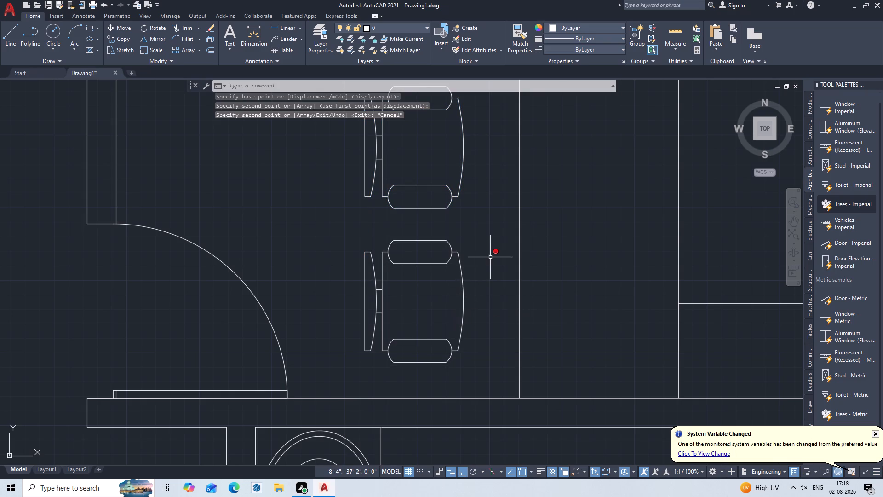
With Ortho off, copy the lowest of the three chairs to the space between the desk and the counter.
scroll(488, 248, down, 1)
middle_drag(482, 254, 443, 297)
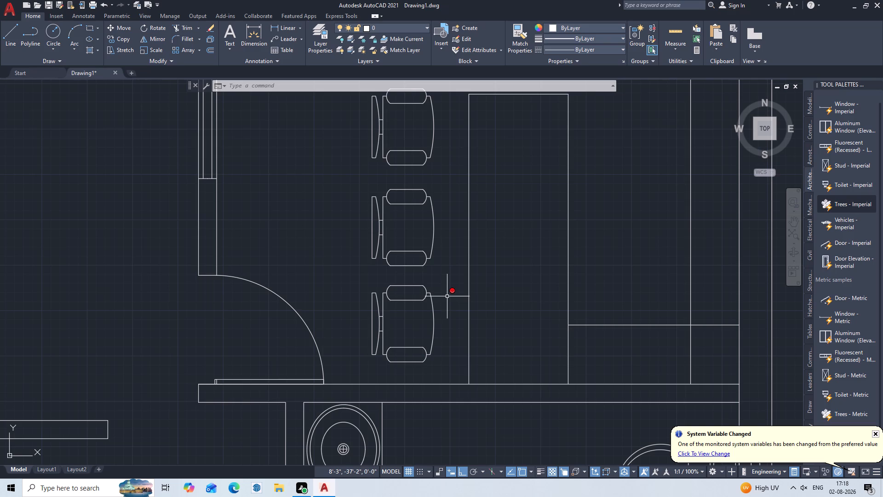
key(F8)
click(441, 279)
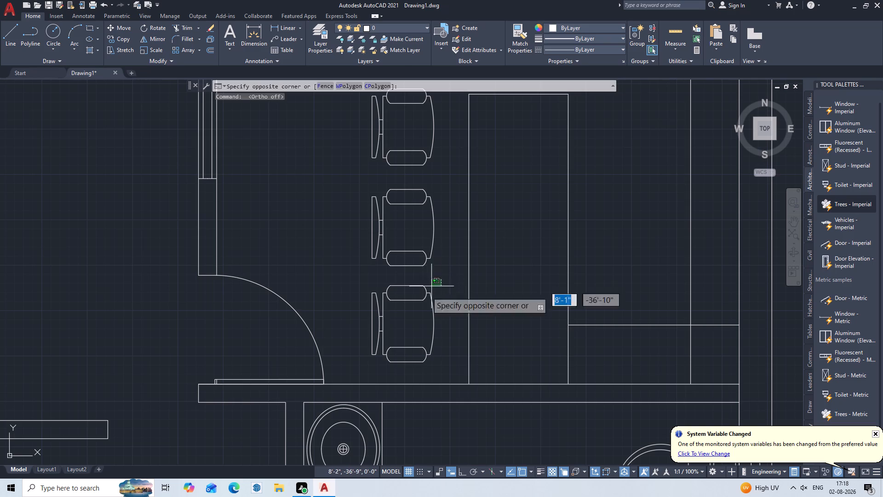
click(374, 344)
text(COP)
key(Return)
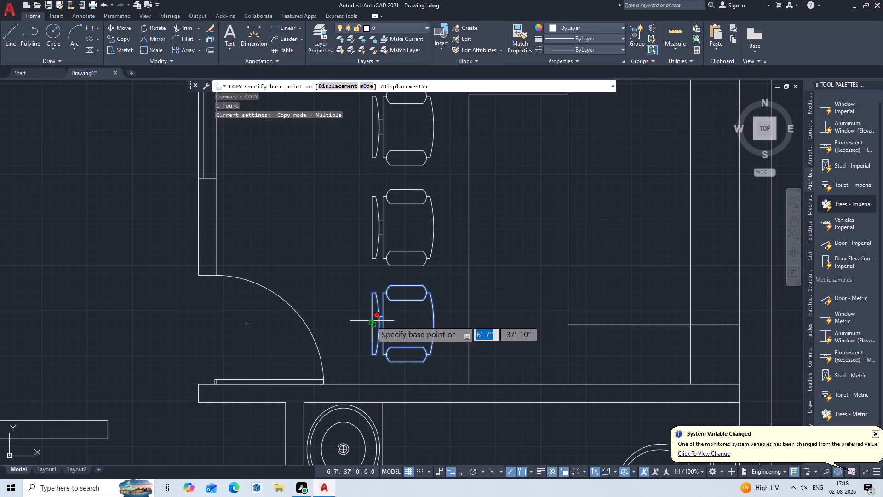
double_click(372, 321)
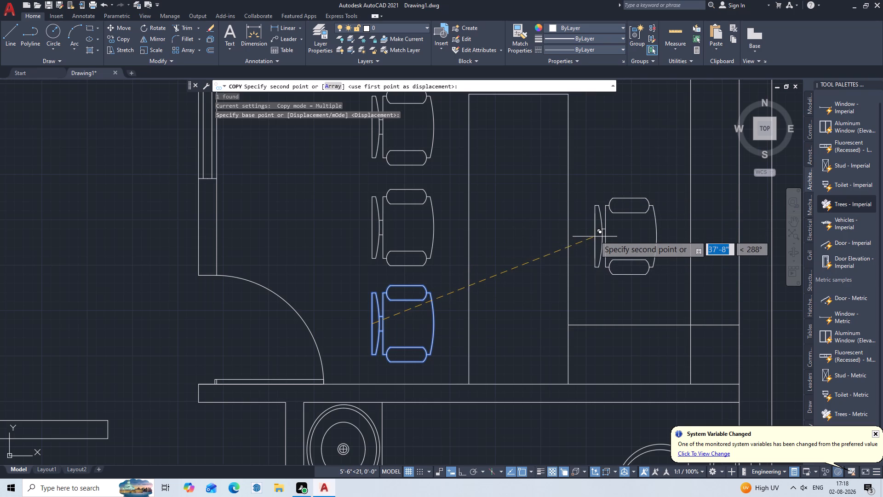
click(593, 226)
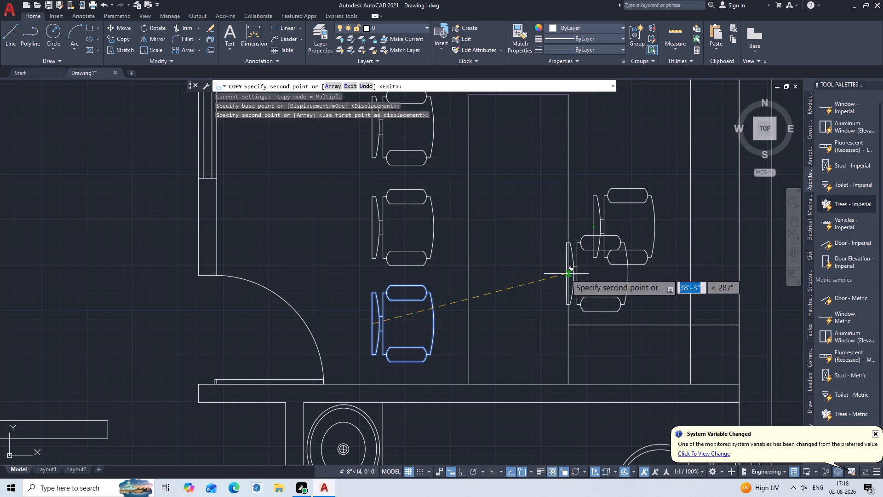
key(Escape)
Rotate the chair between the second room's desk and counter 180° about its backrest end, with Ortho on.
key(r)
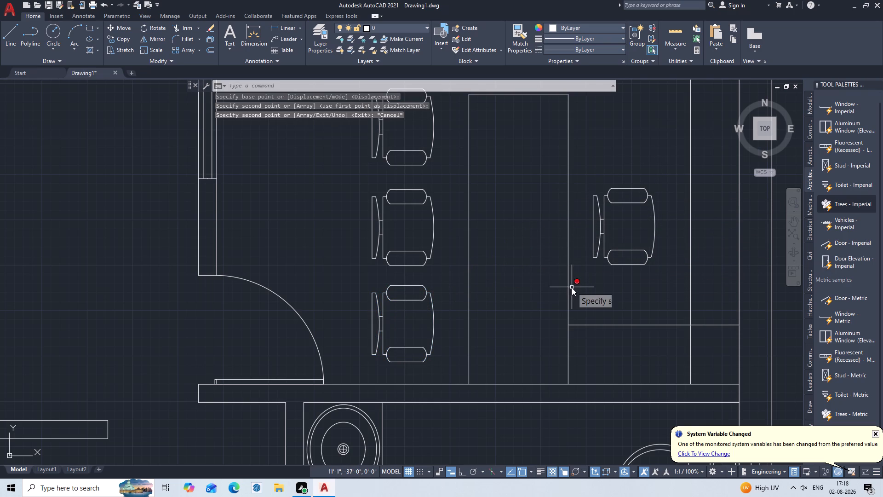
key(o)
key(Return)
click(618, 245)
click(583, 277)
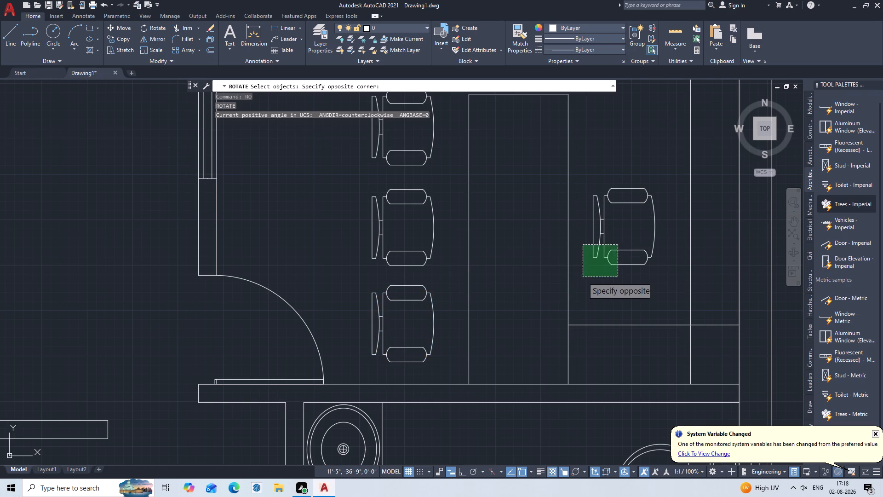
key(Return)
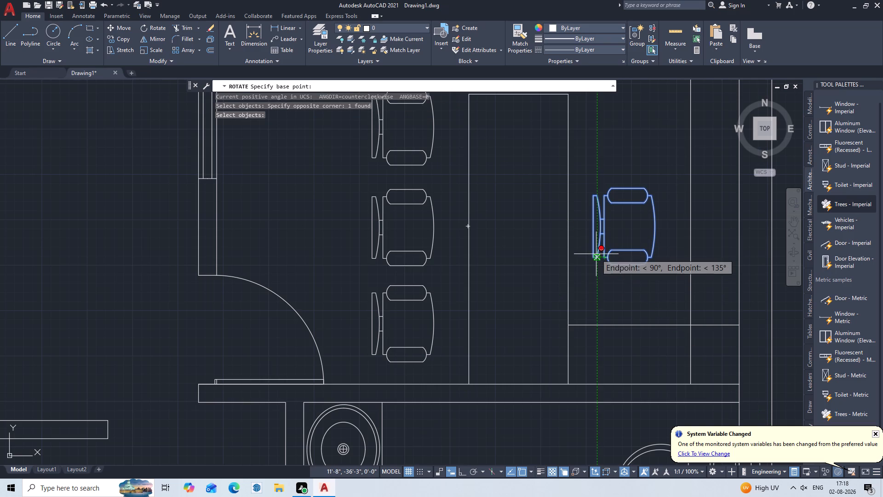
click(596, 254)
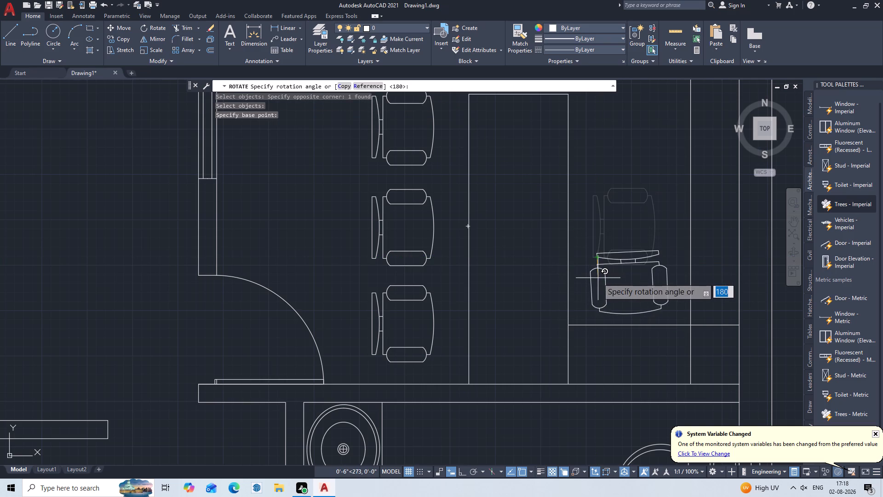
key(F8)
click(584, 253)
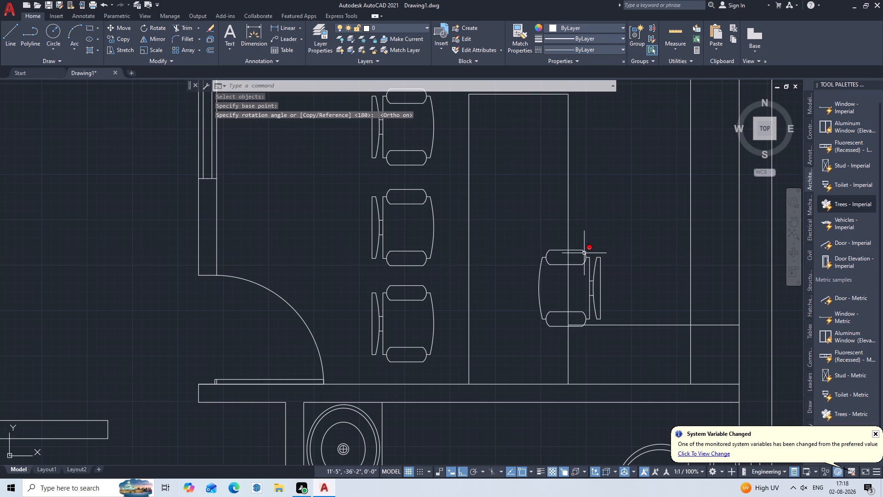
With Ortho off, move the rotated chair back into the space between the desk and the counter, facing the desk.
key(m)
key(Return)
click(592, 266)
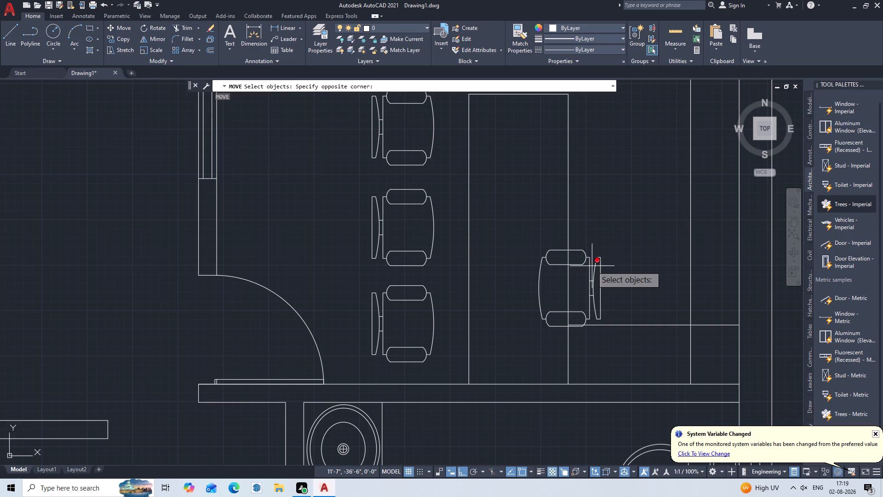
click(582, 274)
key(Return)
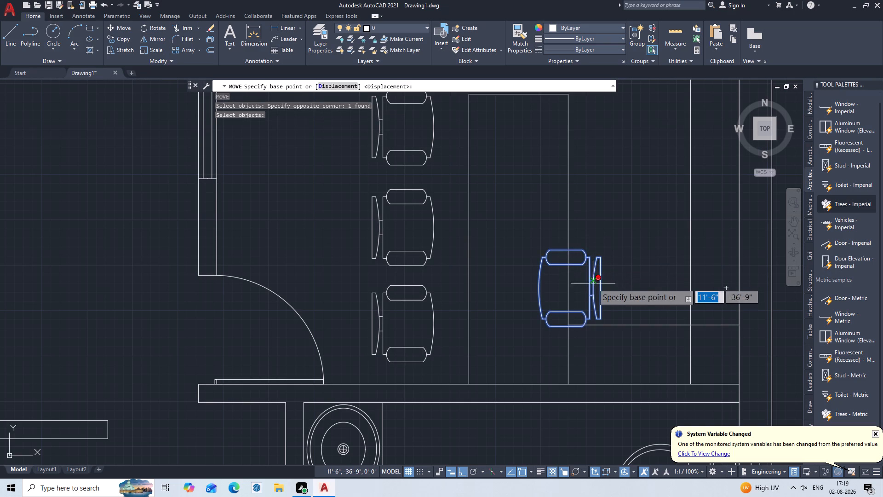
click(596, 296)
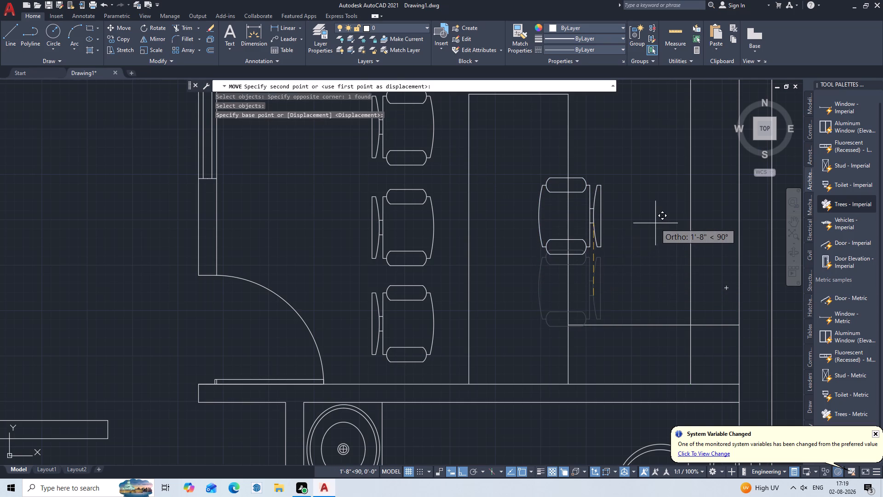
key(F8)
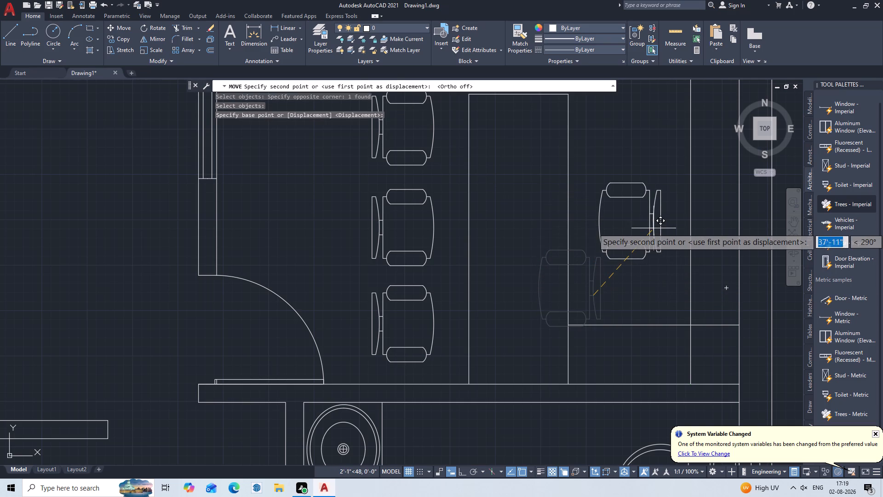
click(651, 232)
key(Escape)
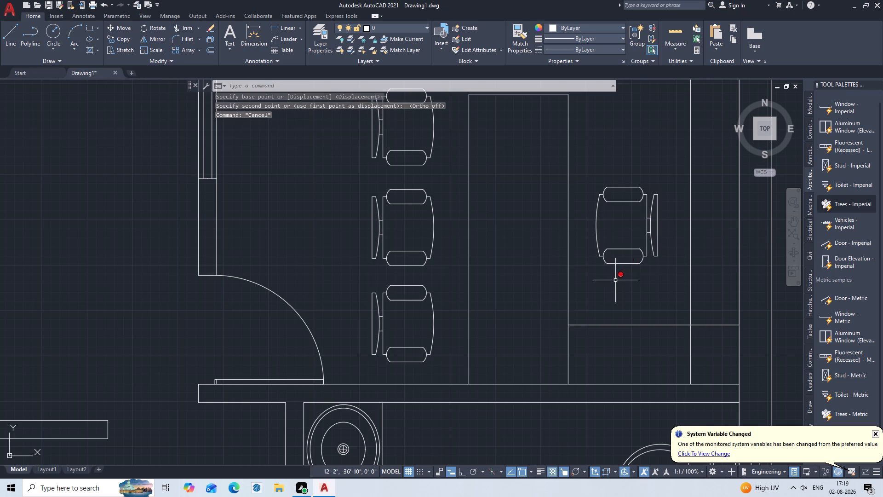
In the room above the west-side toilet, draw a narrow counter outline along the outer wall, about 7' long, down to the partition wall.
scroll(615, 282, down, 1)
middle_click(605, 289)
scroll(605, 289, down, 2)
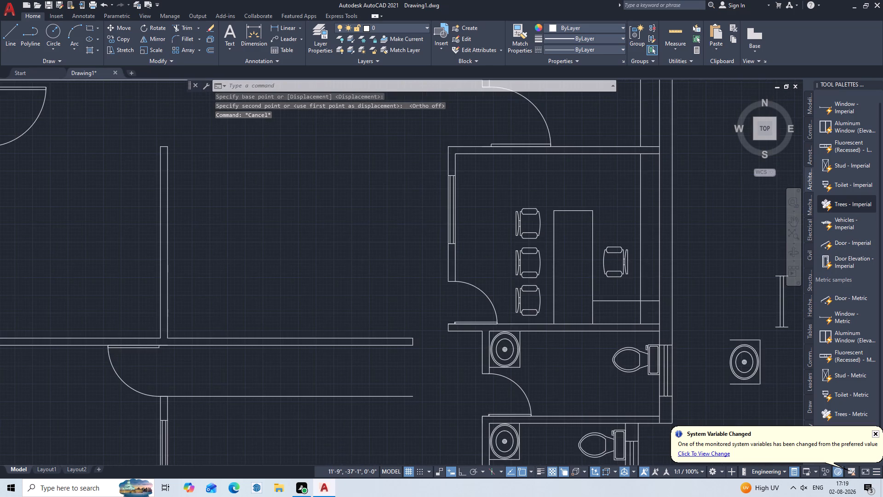
scroll(580, 263, down, 1)
middle_drag(580, 263, 539, 212)
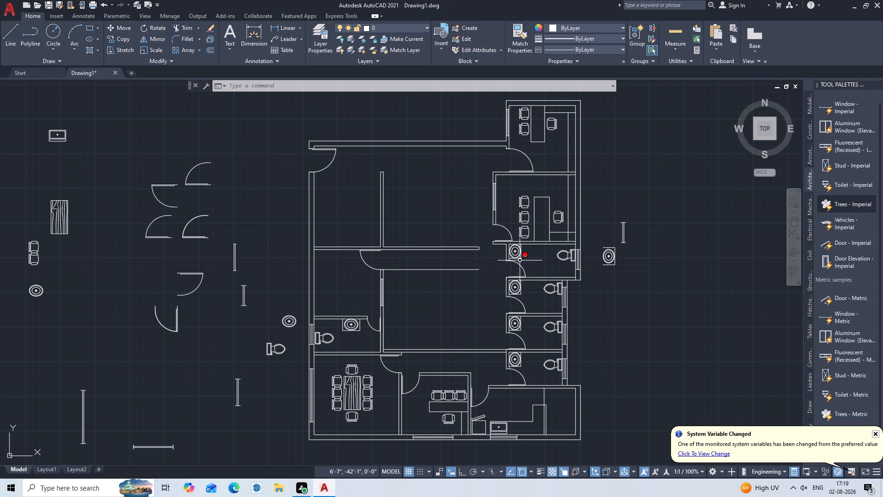
middle_drag(520, 260, 464, 173)
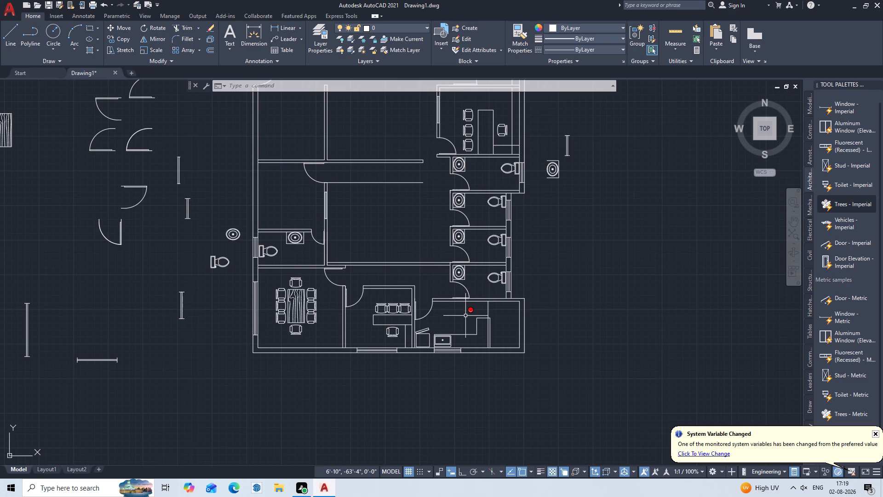
middle_drag(465, 316, 545, 299)
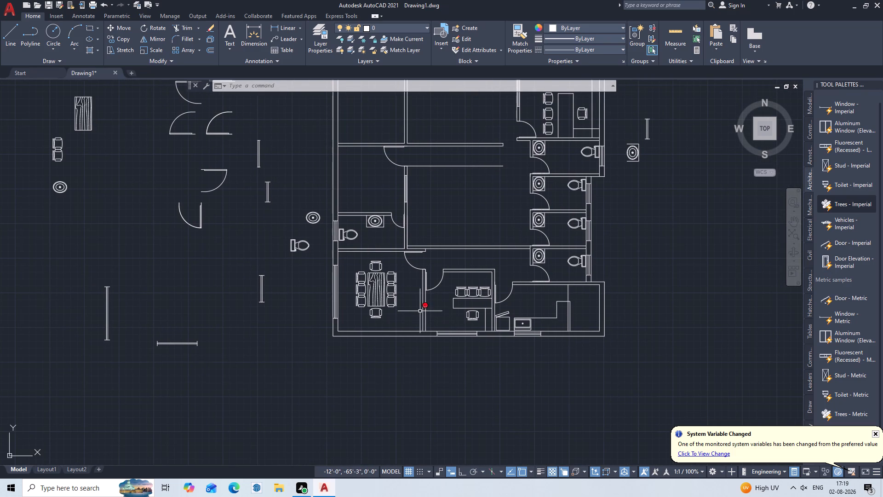
middle_drag(417, 309, 472, 381)
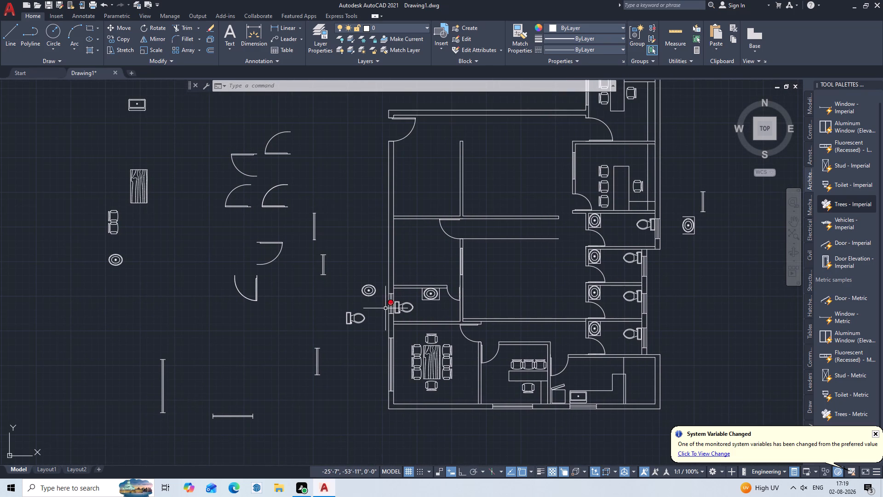
middle_drag(385, 308, 418, 411)
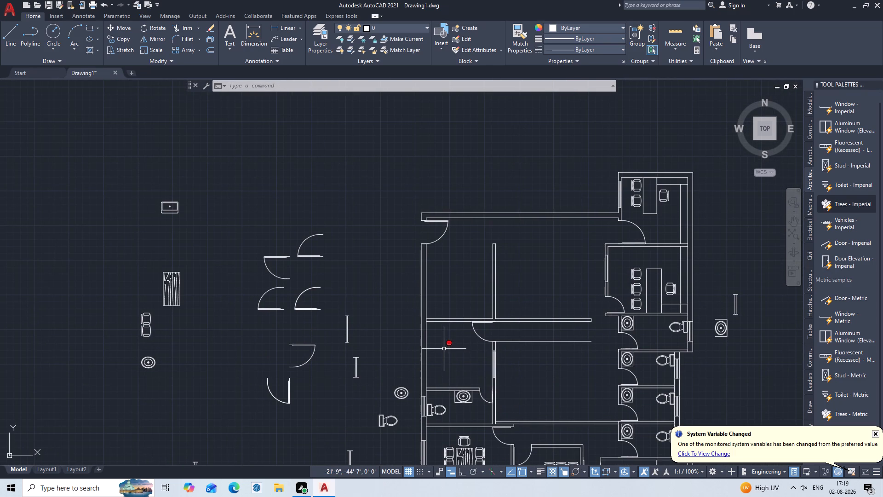
scroll(442, 347, up, 2)
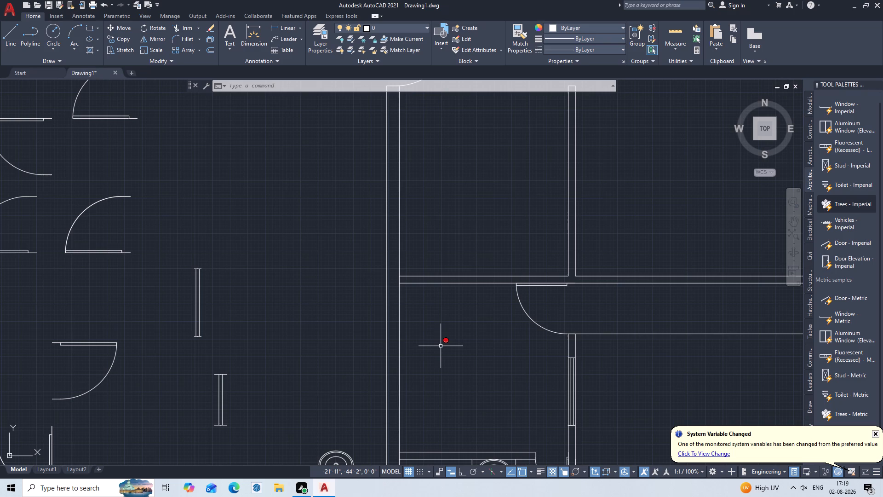
key(l)
key(Return)
click(400, 335)
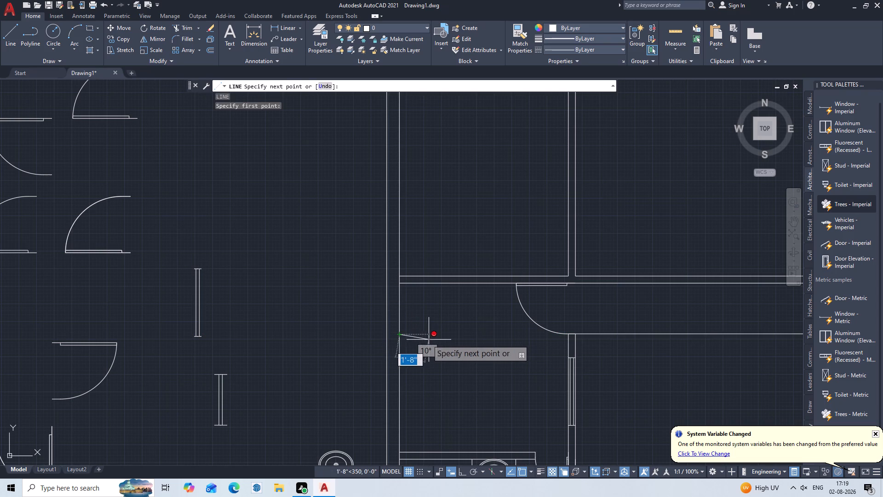
key(F8)
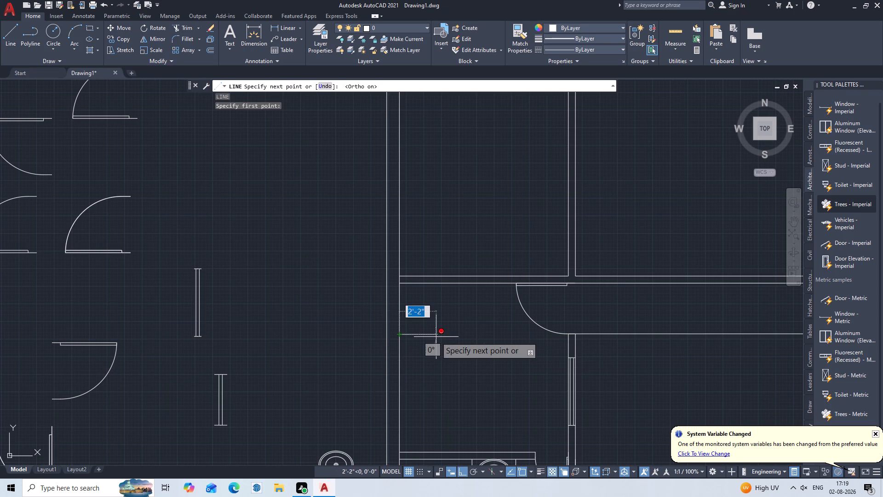
click(421, 341)
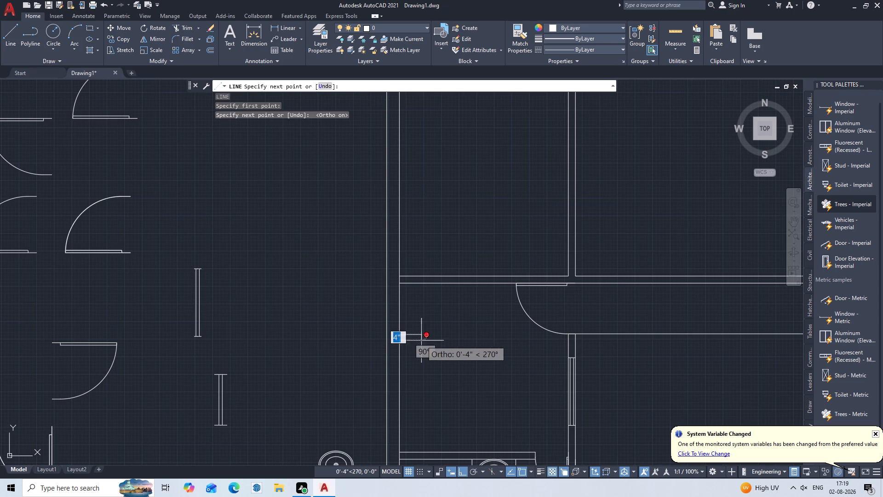
click(418, 456)
key(Escape)
Draw a three-sided desk outline about 1'-7" wide and 6'-9" long, parallel to the new counter and ending at the partition wall.
key(l)
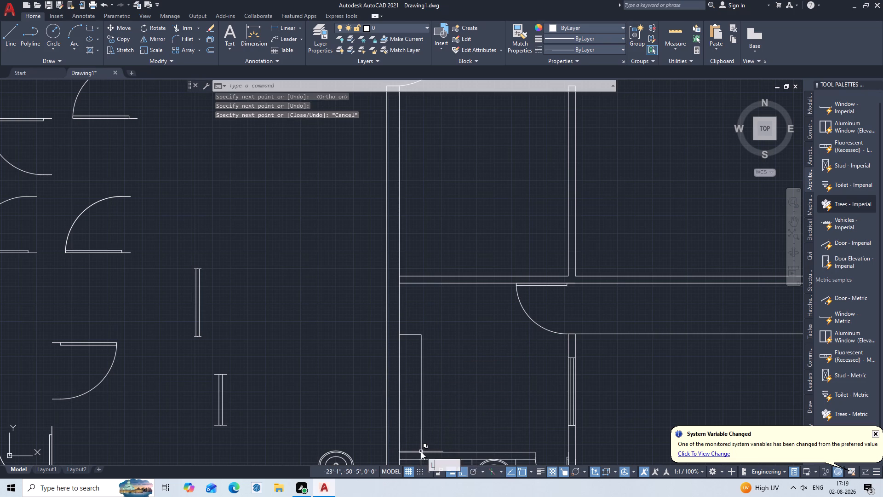
key(Return)
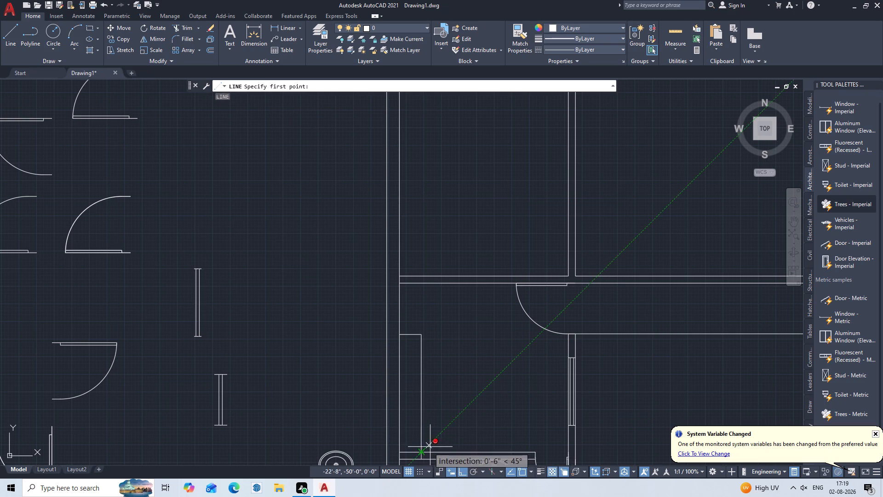
click(453, 452)
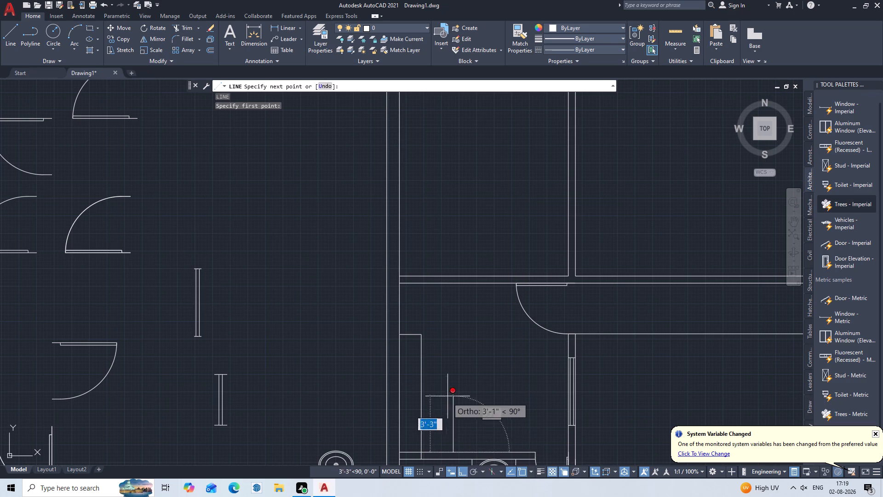
click(463, 335)
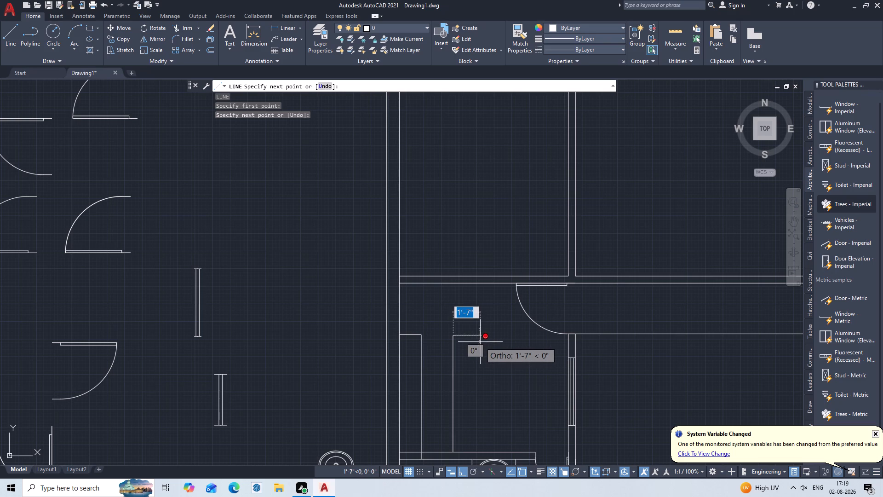
click(480, 342)
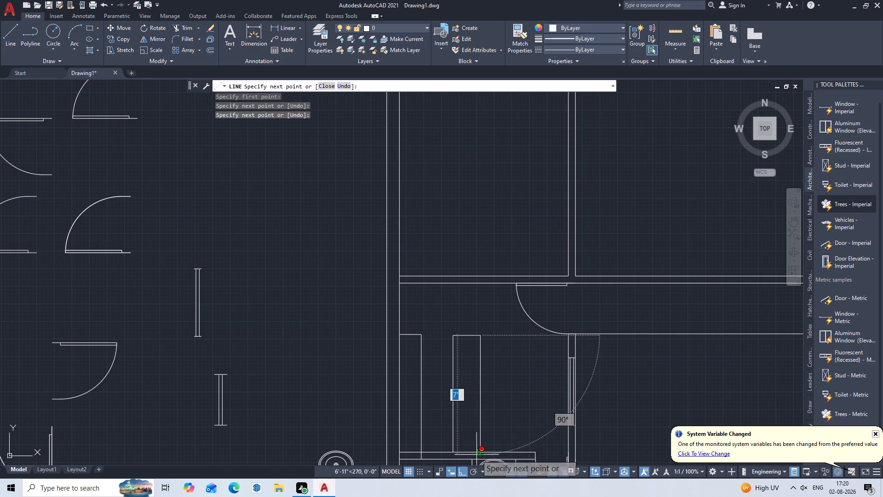
click(476, 455)
key(Escape)
Draw a short line joining the counter's inner edge to the desk's near side, just above the partition wall.
scroll(435, 416, up, 1)
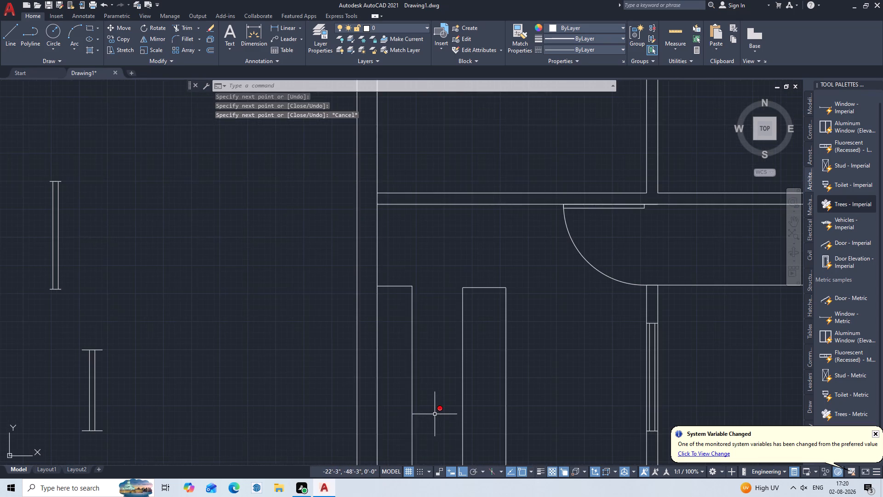
middle_drag(434, 414, 340, 294)
key(Return)
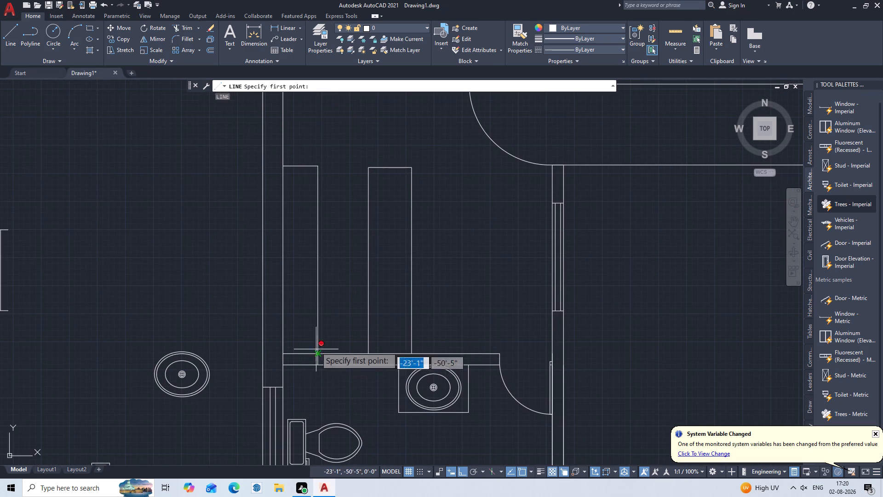
click(318, 310)
click(373, 309)
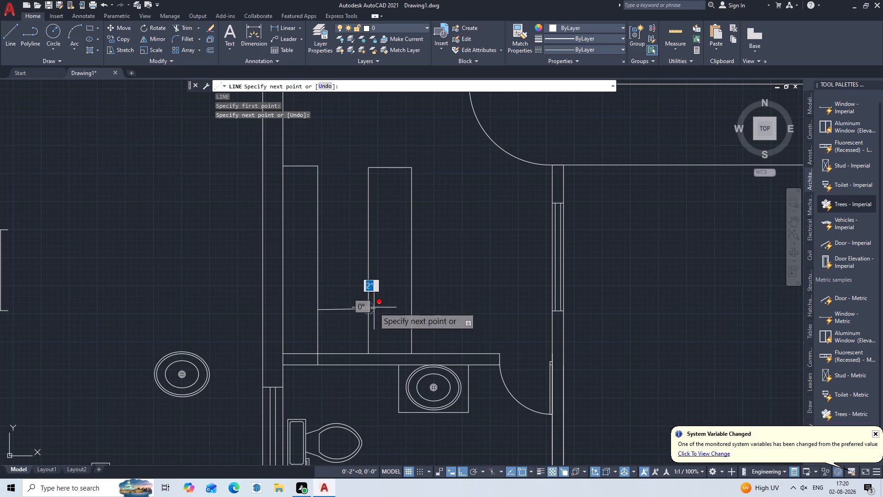
key(Escape)
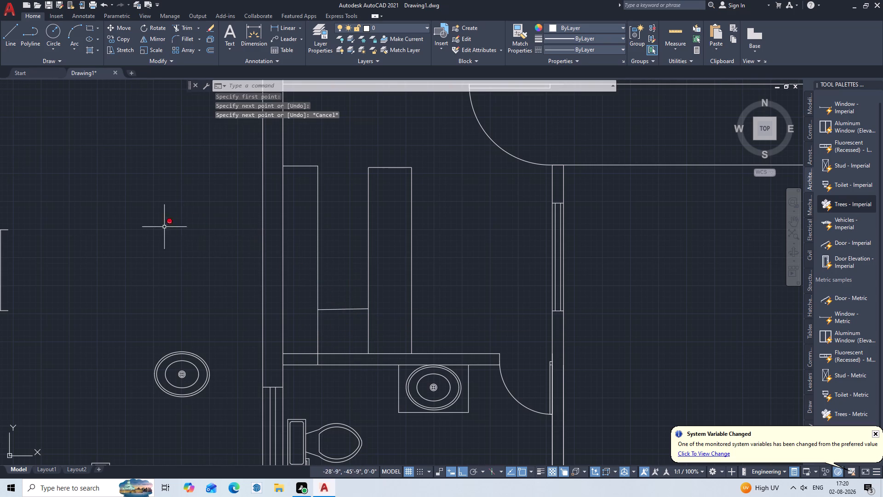
With Ortho off, copy the upper spare chair from beside the plan into the space between the new counter and desk.
scroll(144, 218, down, 3)
middle_drag(127, 249, 173, 256)
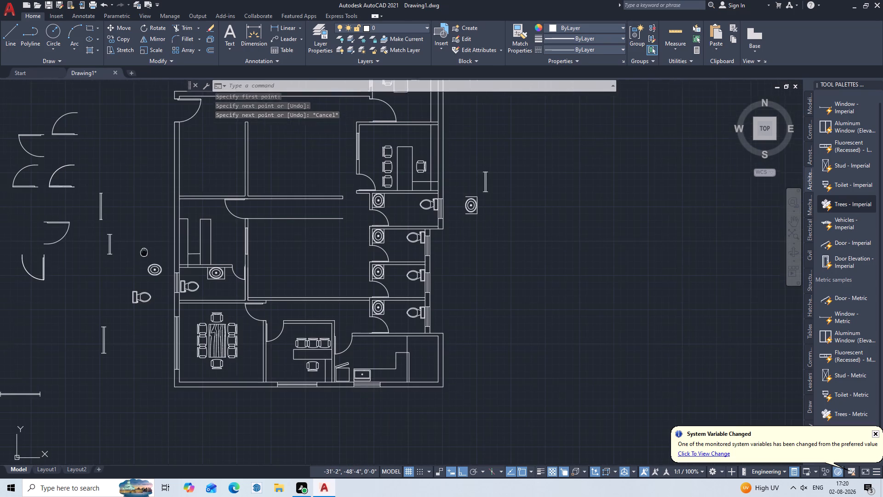
middle_drag(173, 256, 342, 277)
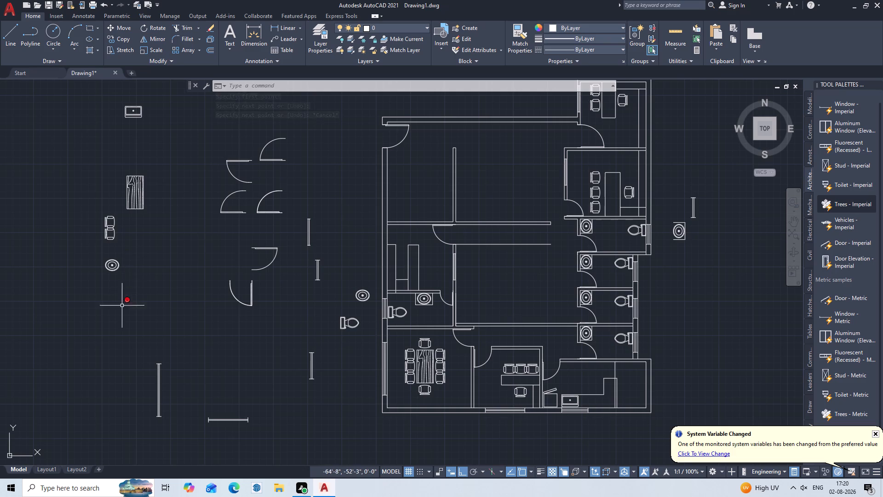
scroll(104, 216, up, 2)
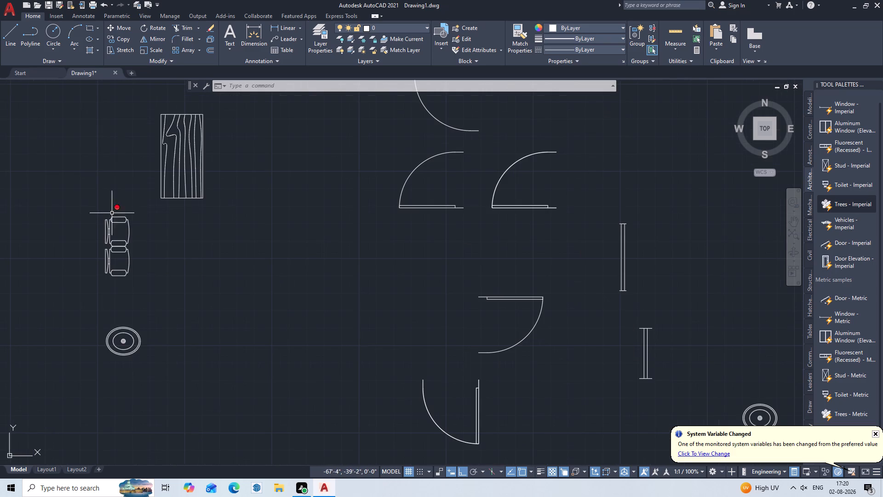
scroll(112, 223, up, 3)
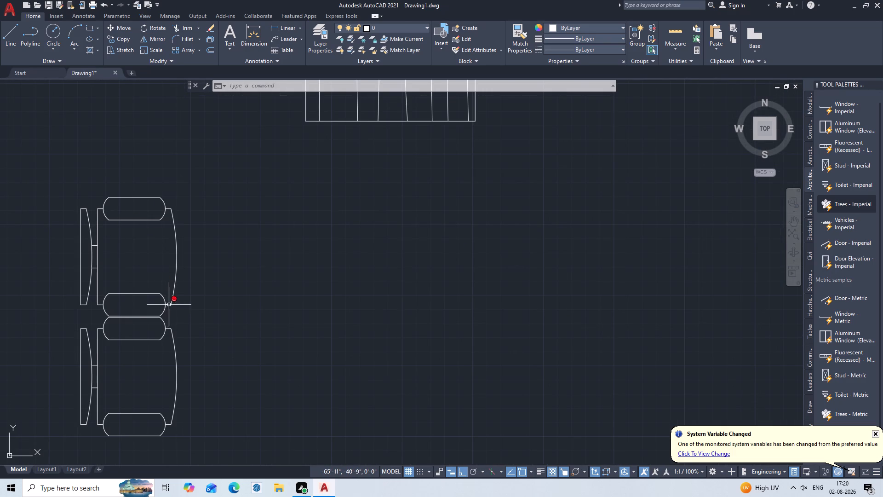
text(CO)
key(p)
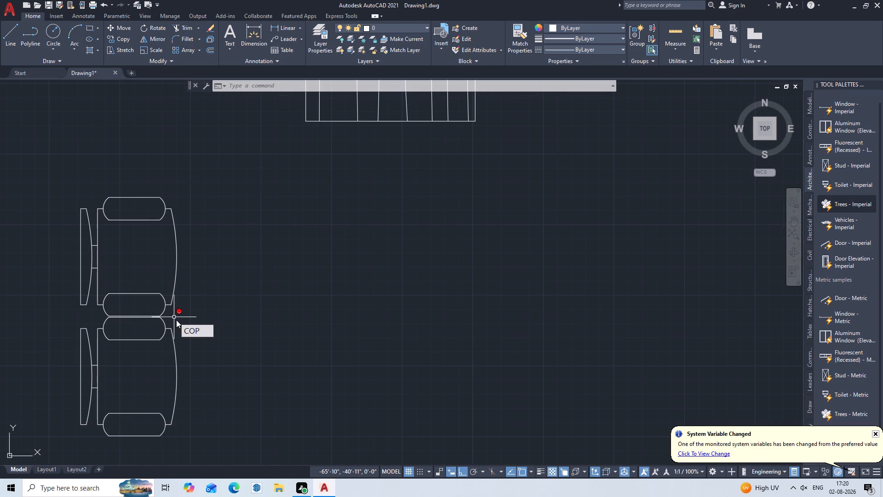
key(Return)
click(162, 189)
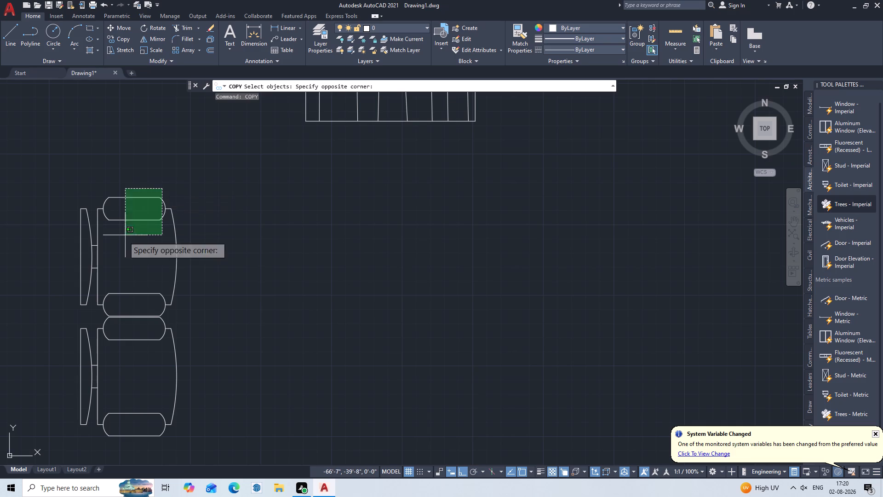
click(113, 254)
key(Return)
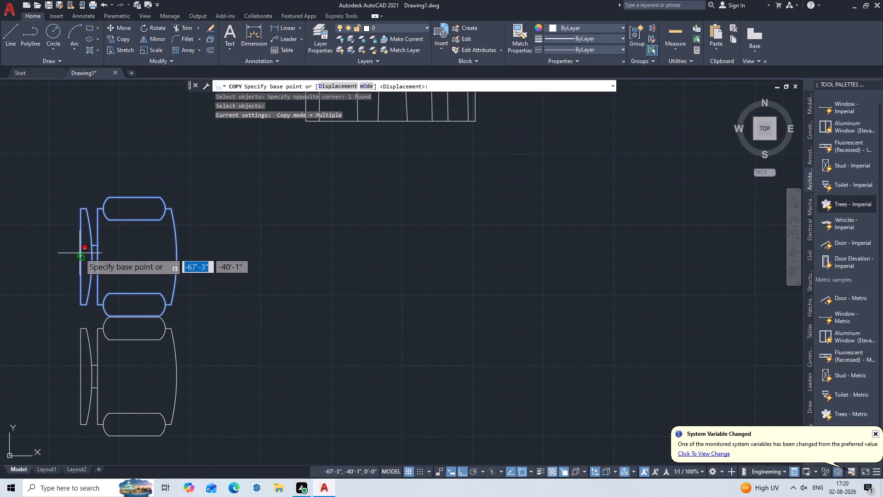
click(80, 252)
key(F8)
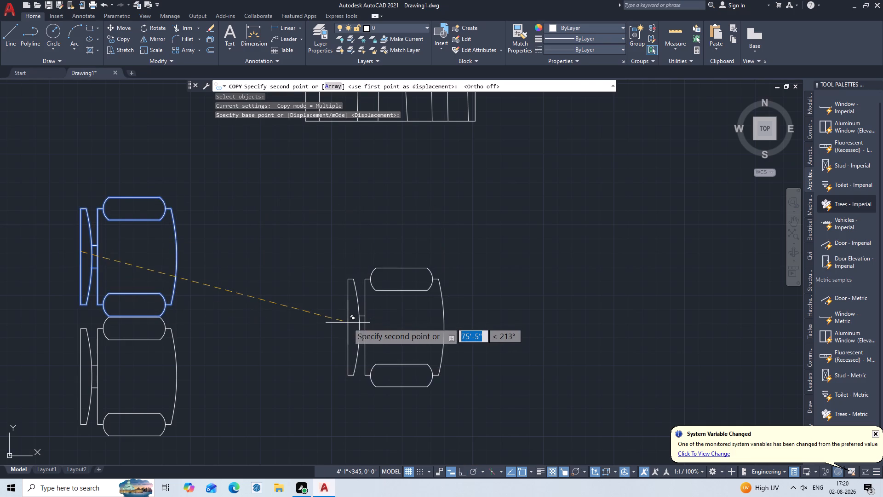
scroll(348, 323, down, 1)
middle_drag(348, 323, 109, 295)
scroll(148, 304, down, 2)
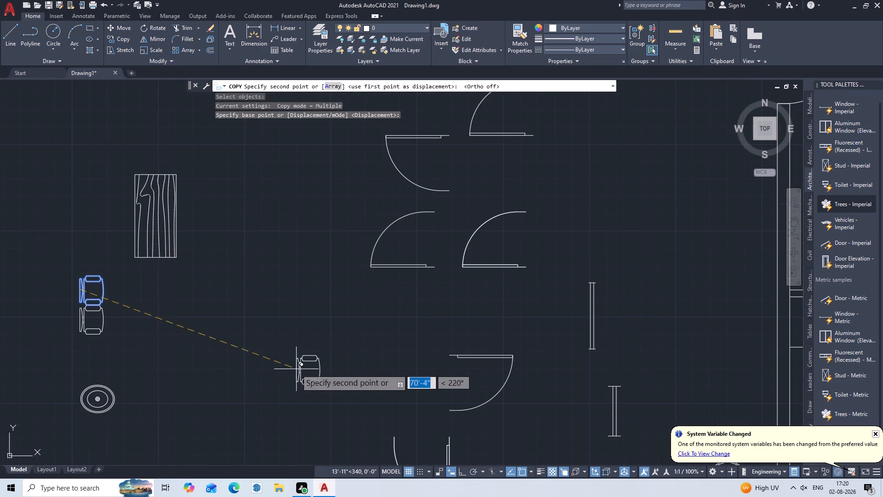
scroll(318, 346, down, 2)
middle_drag(318, 346, 113, 325)
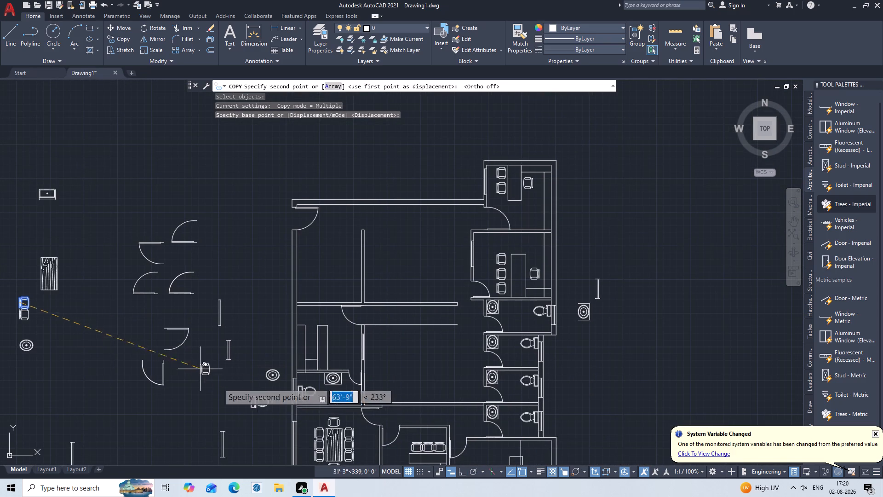
scroll(301, 364, up, 3)
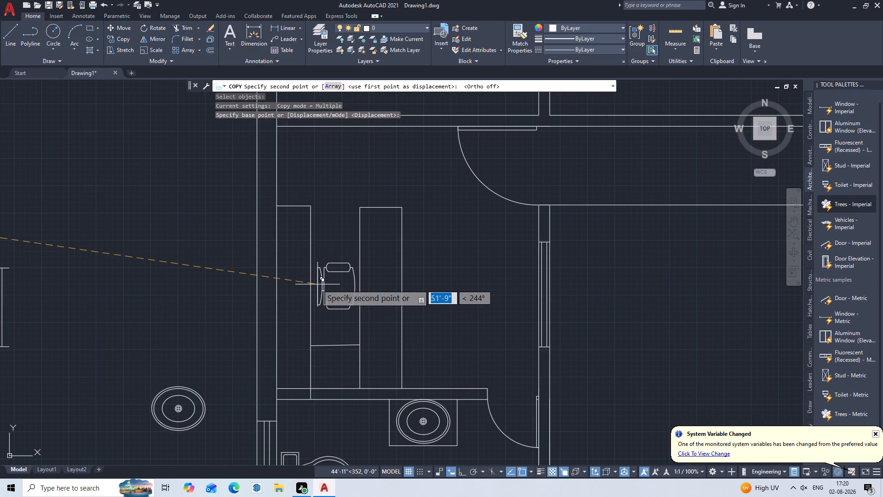
click(317, 284)
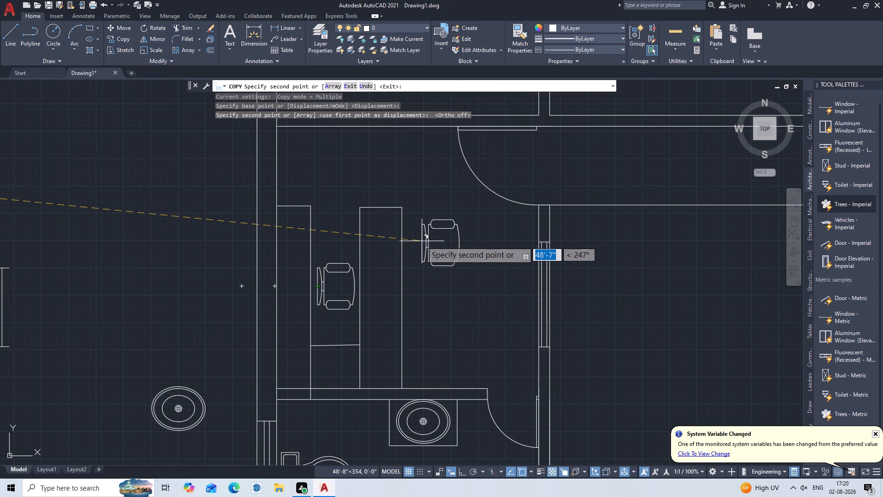
Place a second copy of the chair across the desk, near its upper end, and finish copying with Ortho back on.
click(422, 241)
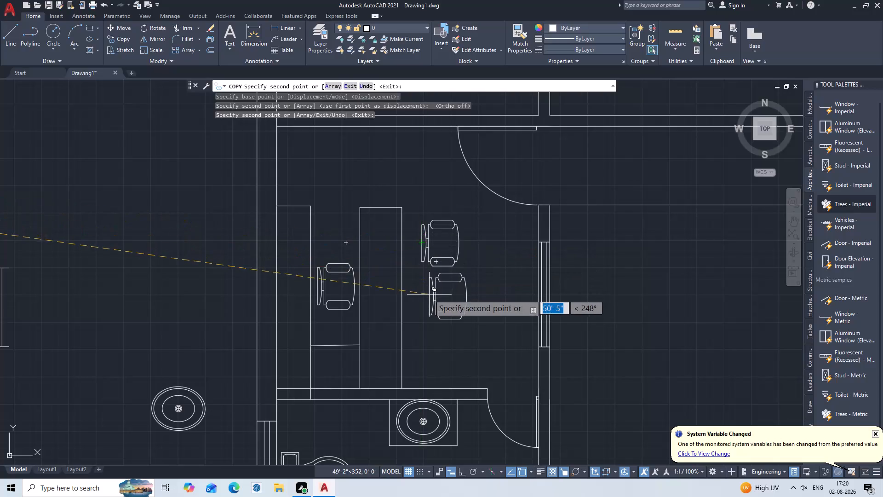
key(F8)
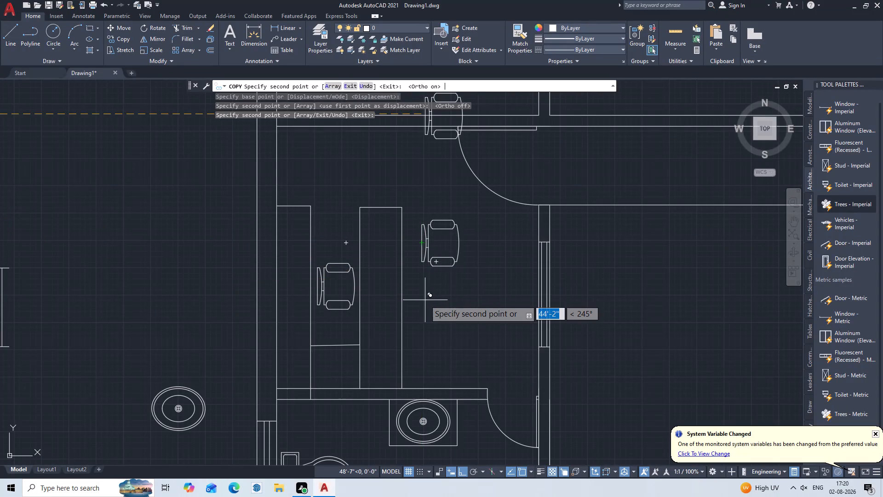
key(r)
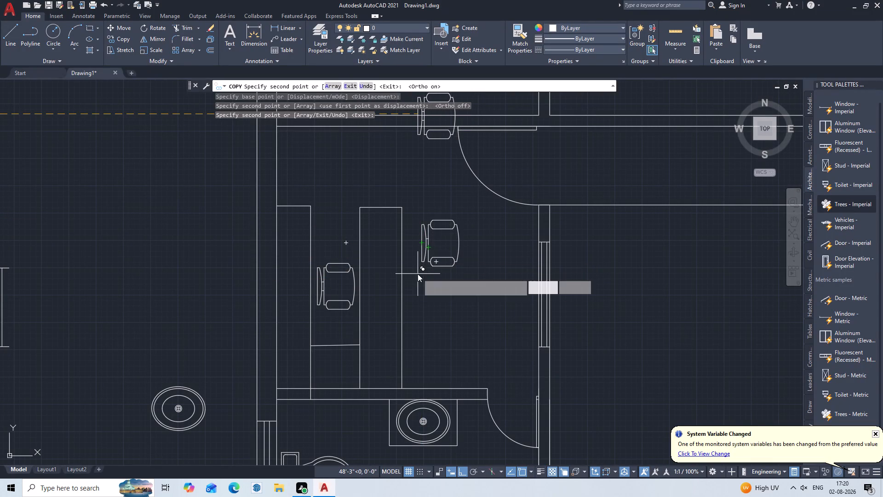
key(o)
key(p)
key(BackSpace)
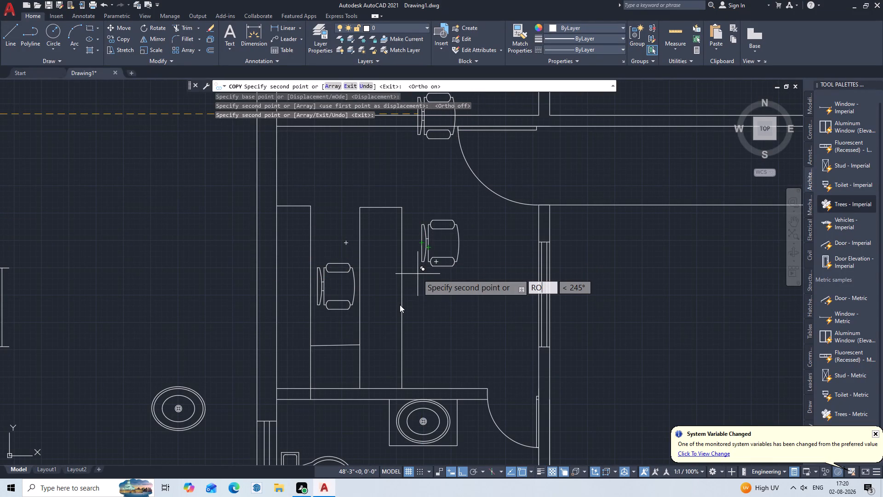
key(Return)
key(Escape)
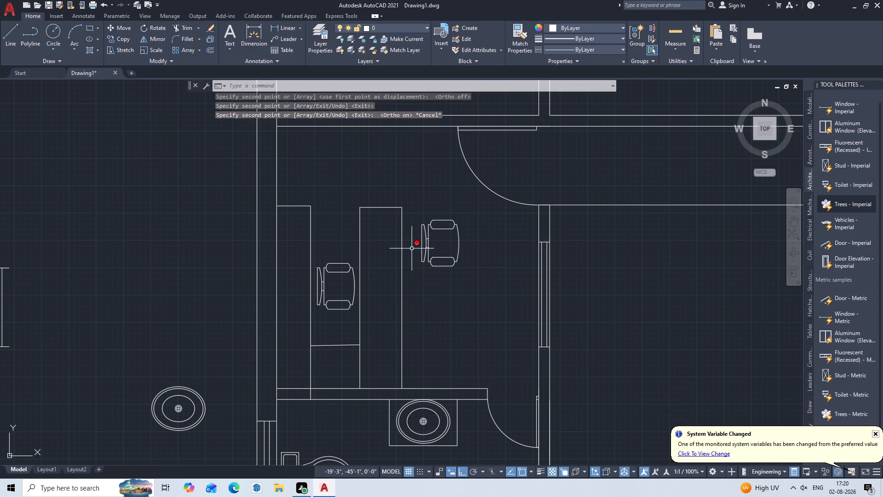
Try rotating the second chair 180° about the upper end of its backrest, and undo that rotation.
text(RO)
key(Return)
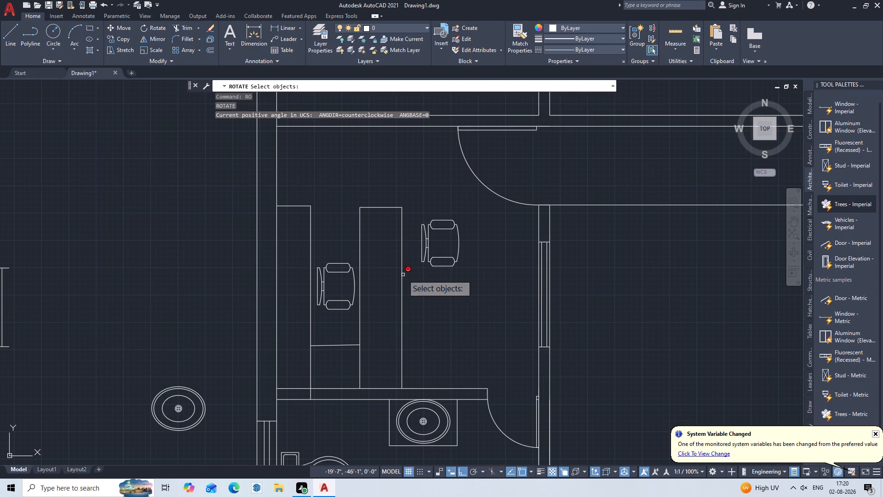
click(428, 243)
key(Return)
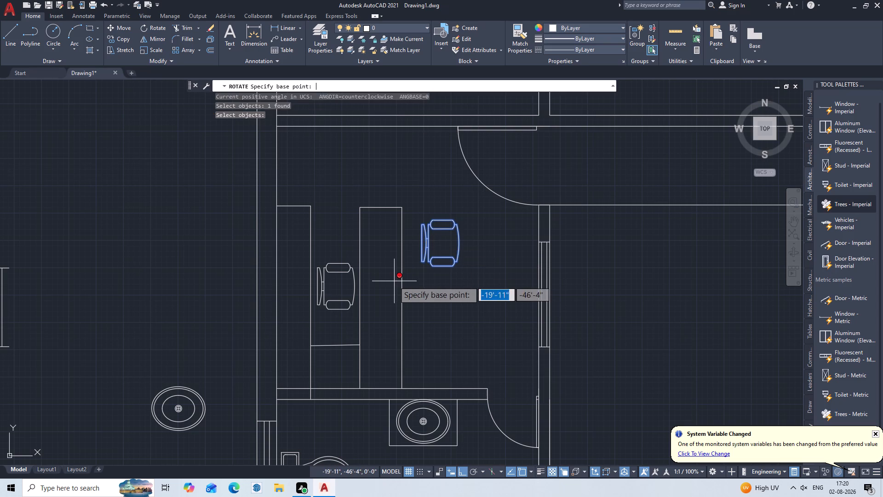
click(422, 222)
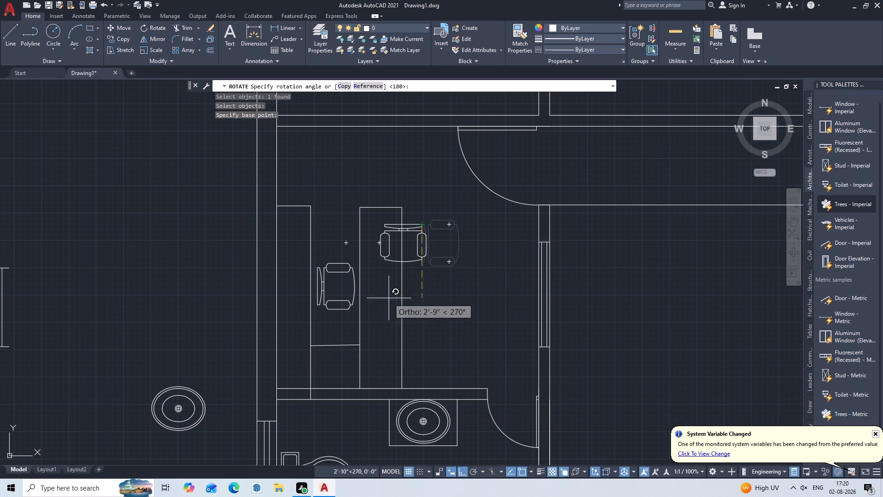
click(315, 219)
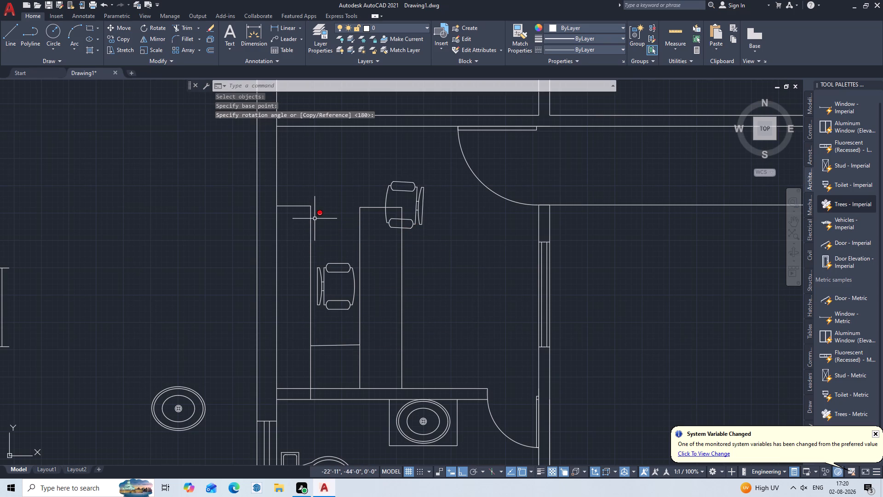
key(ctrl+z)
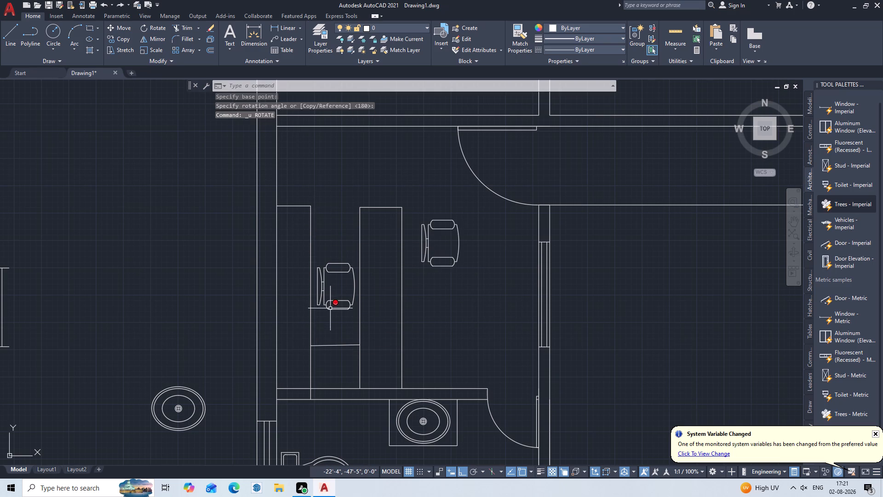
Rotate the second chair 180° about a point near the middle of its backrest so that it faces the desk.
text(RO)
key(Return)
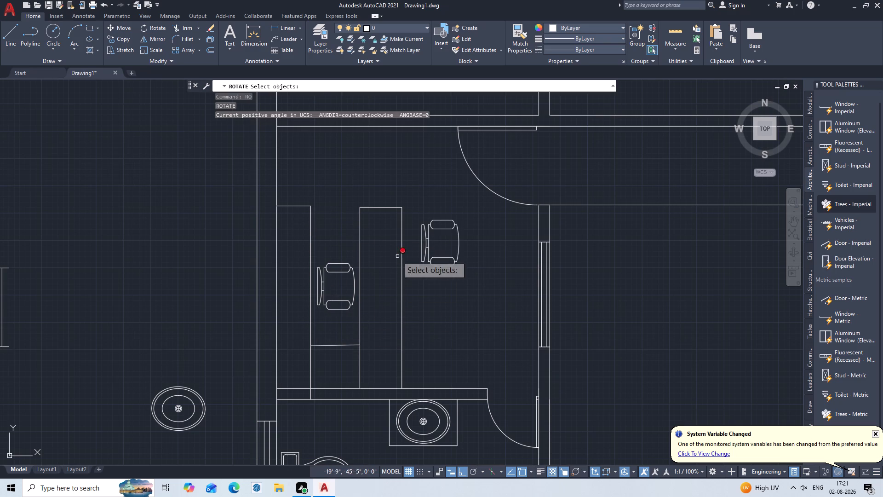
click(428, 219)
click(407, 286)
key(Return)
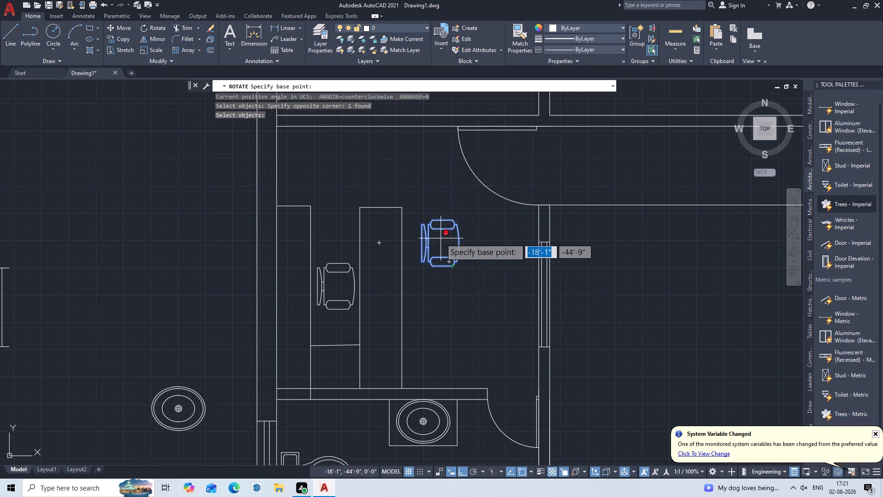
click(424, 247)
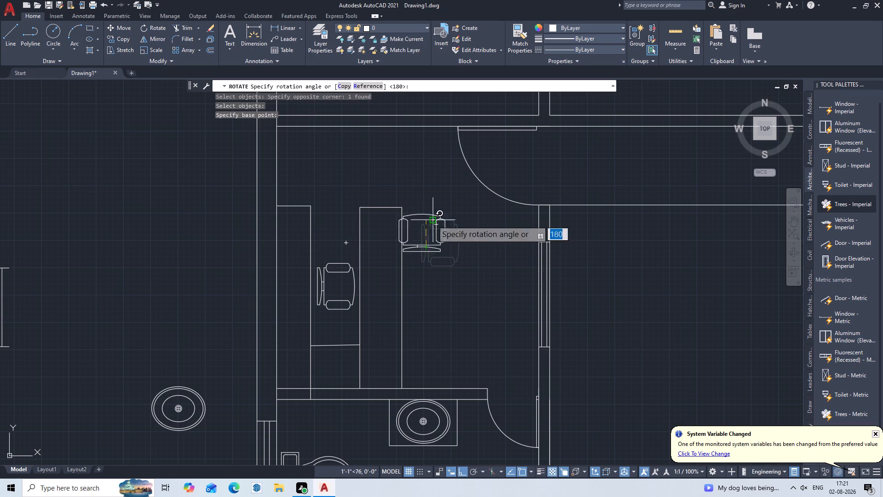
click(370, 243)
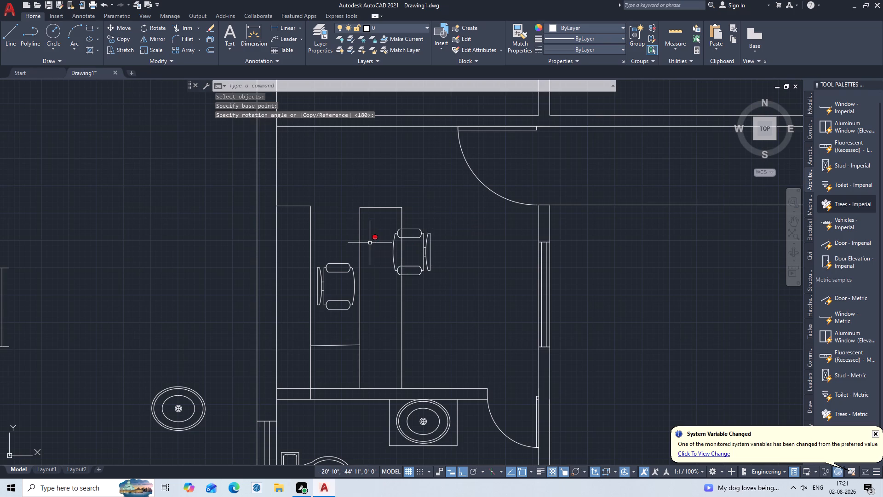
key(Escape)
Move the rotated chair about 1'-0" horizontally away from the desk so it clears the desk edge.
key(m)
key(Return)
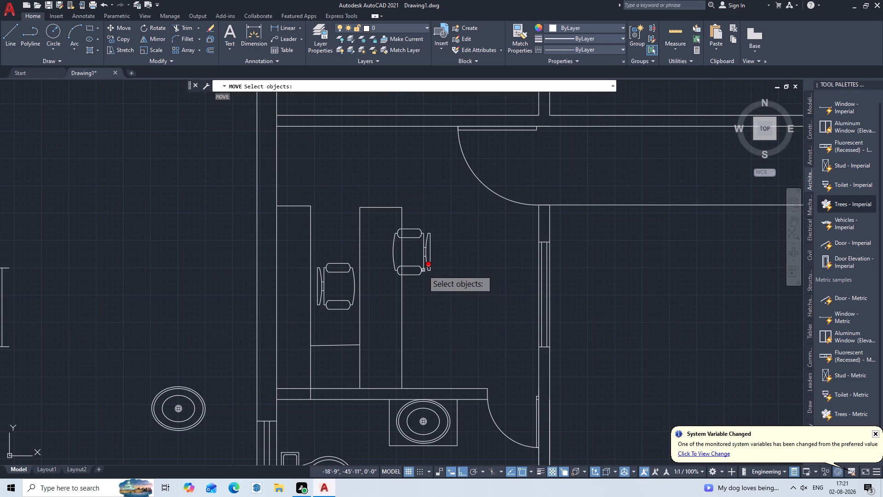
click(434, 236)
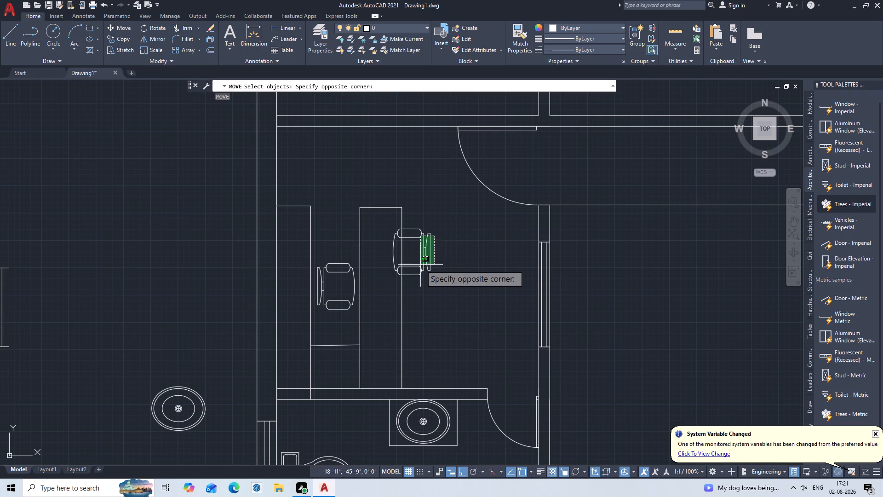
click(421, 265)
key(Return)
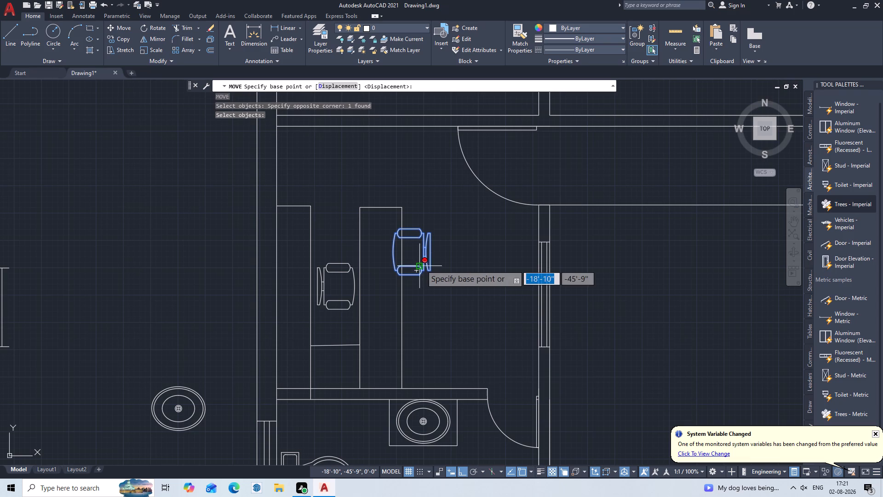
click(429, 242)
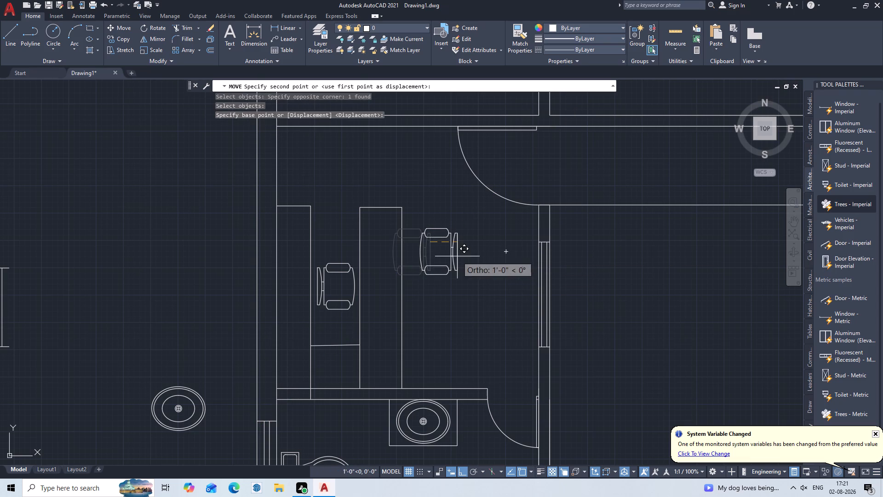
click(457, 256)
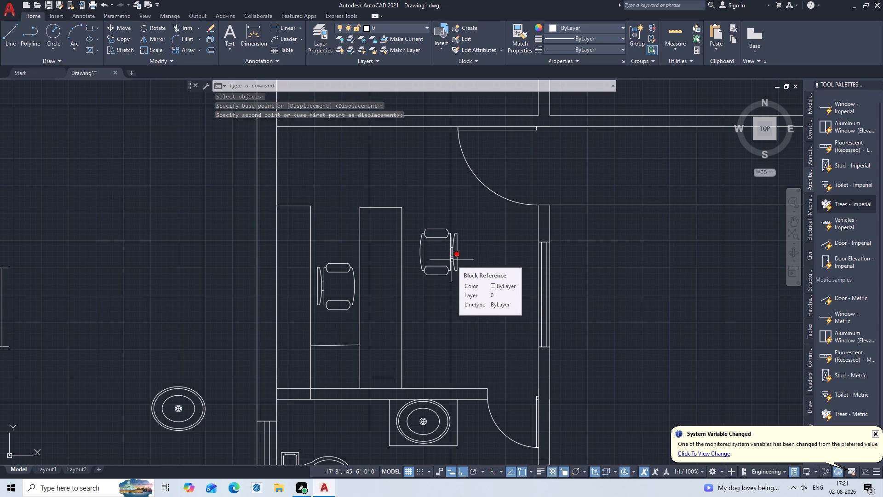
key(Escape)
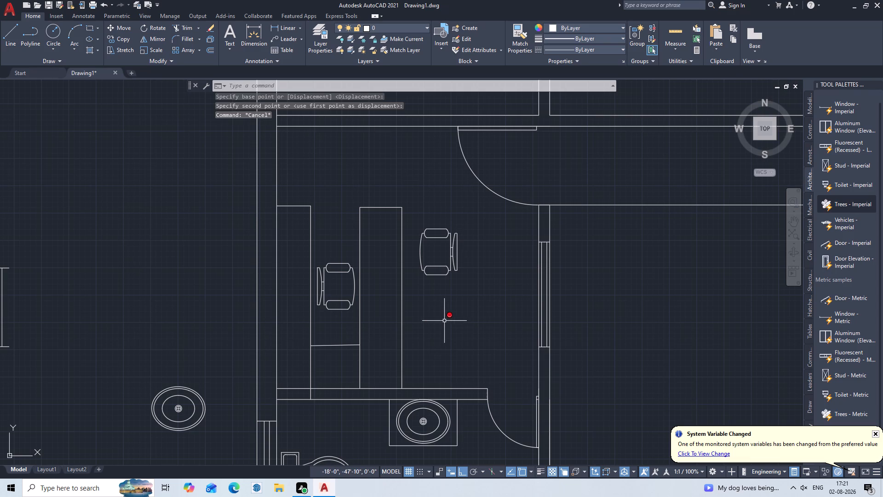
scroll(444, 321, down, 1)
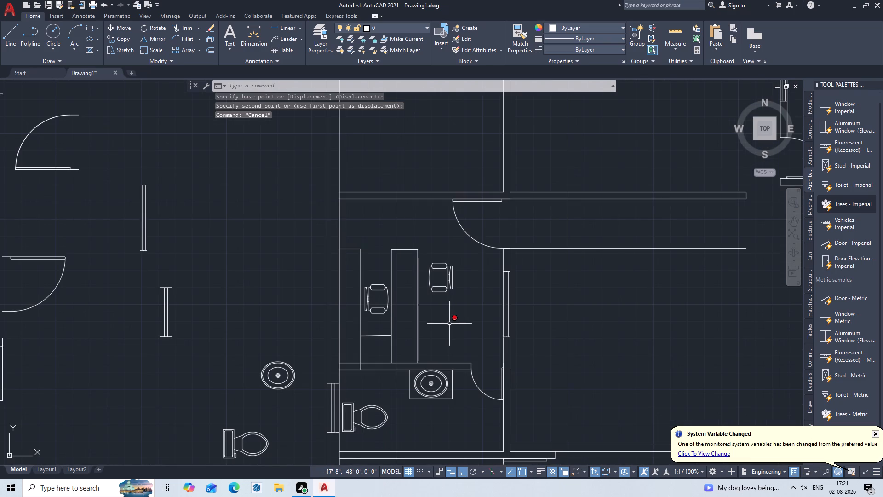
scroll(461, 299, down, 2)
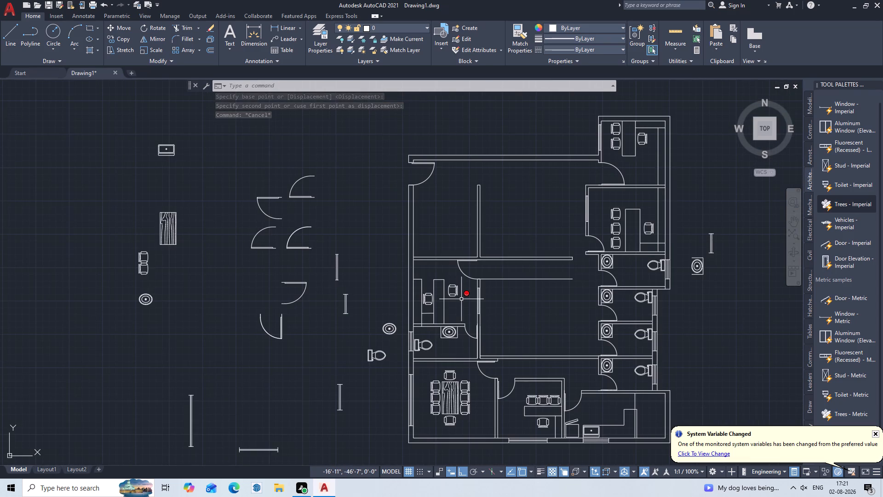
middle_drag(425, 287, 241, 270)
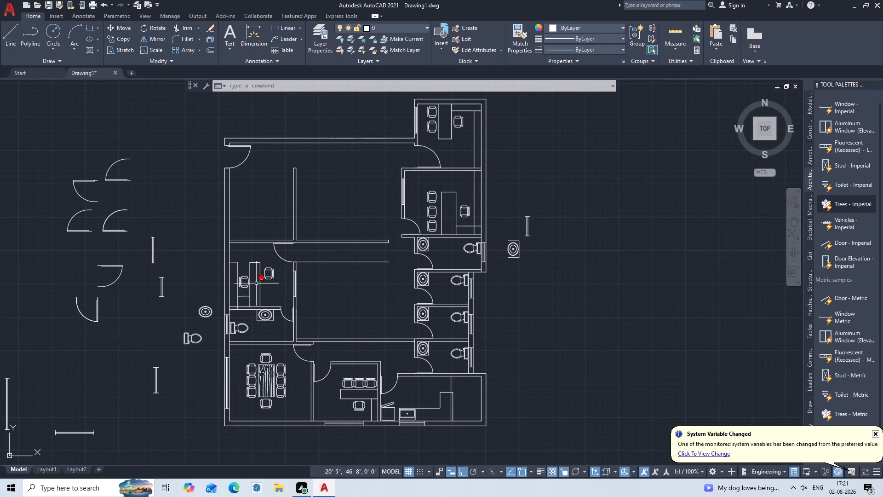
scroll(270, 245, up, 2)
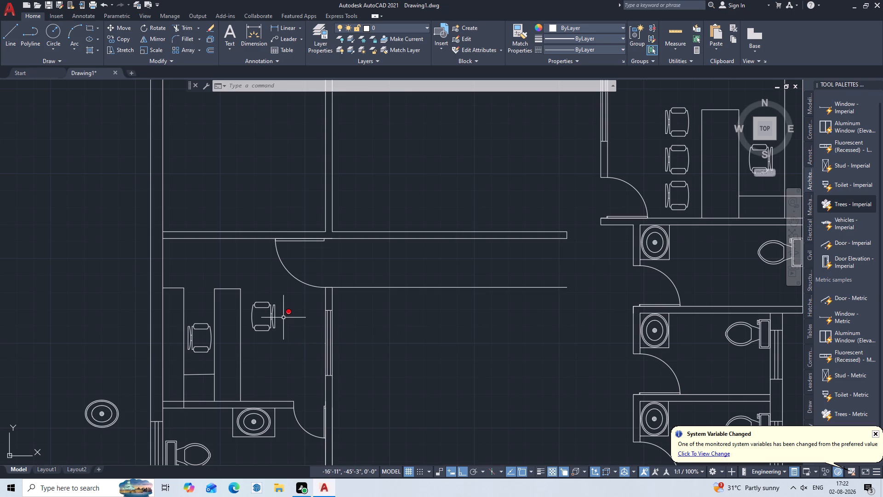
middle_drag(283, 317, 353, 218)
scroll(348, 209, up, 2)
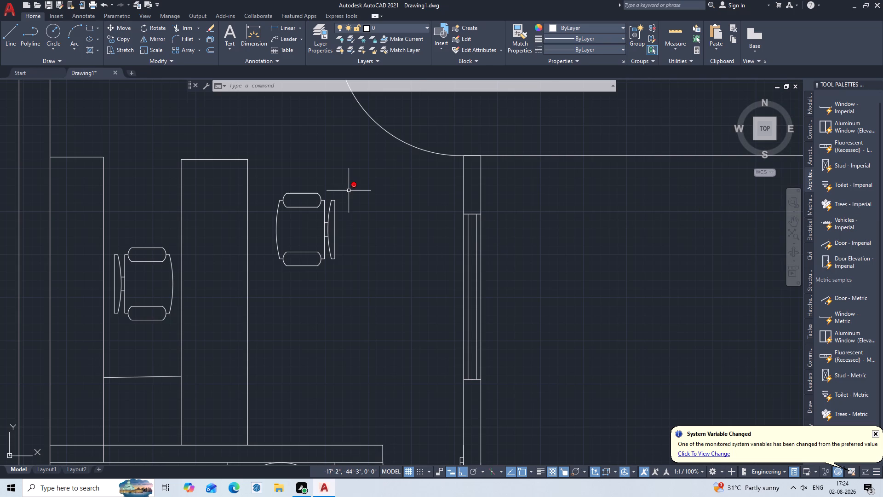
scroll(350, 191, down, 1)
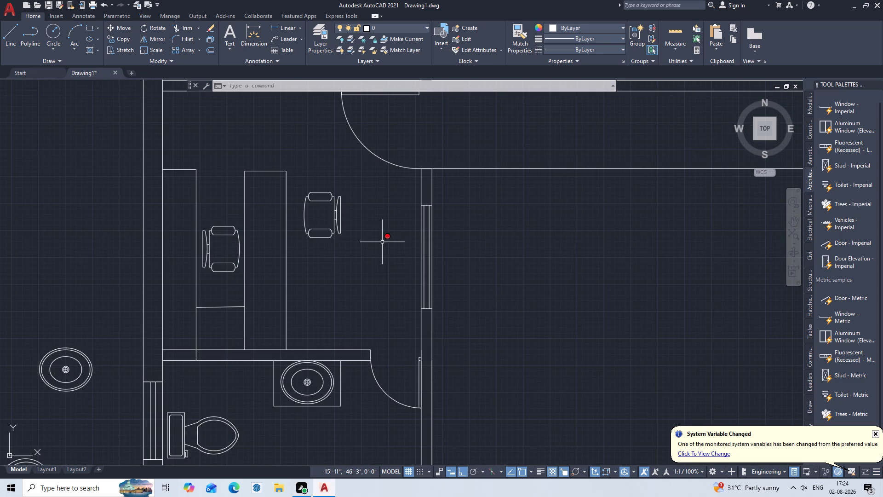
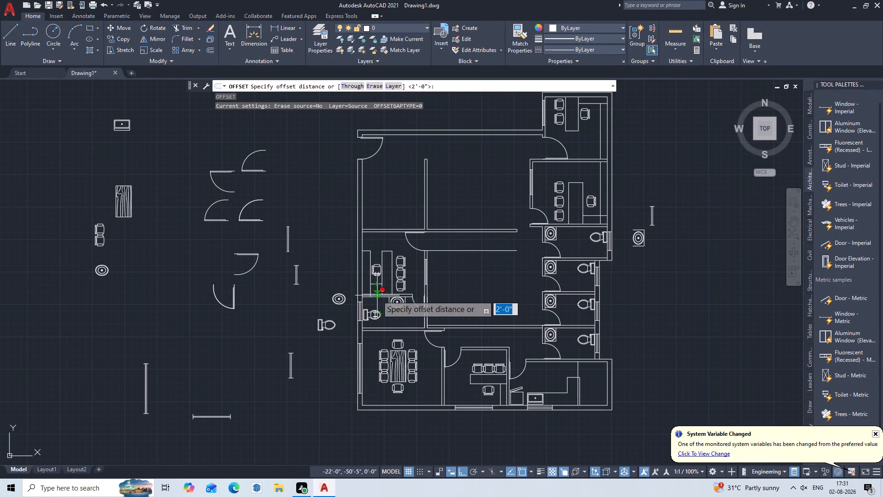
Restart the Offset command for the empty room north of the furnished west-side room and enter a new offset distance.
middle_drag(373, 326, 331, 328)
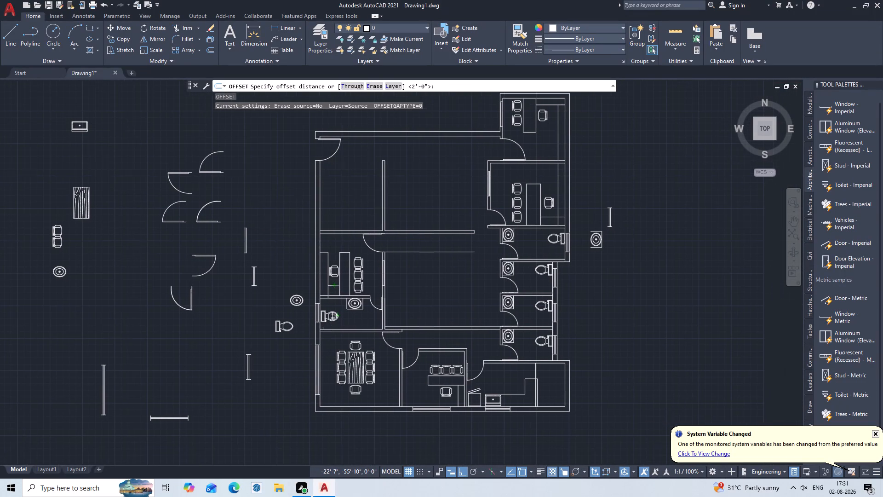
scroll(434, 259, up, 2)
middle_drag(296, 251, 336, 274)
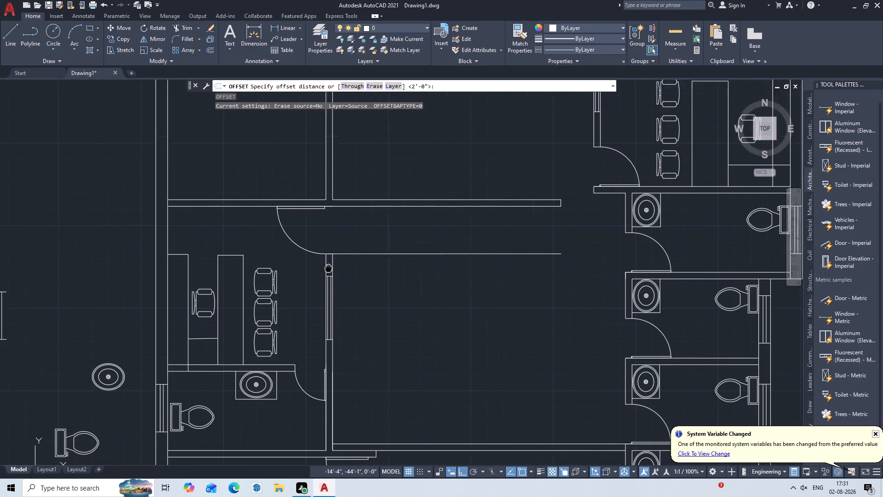
middle_drag(336, 274, 423, 318)
middle_drag(334, 282, 384, 367)
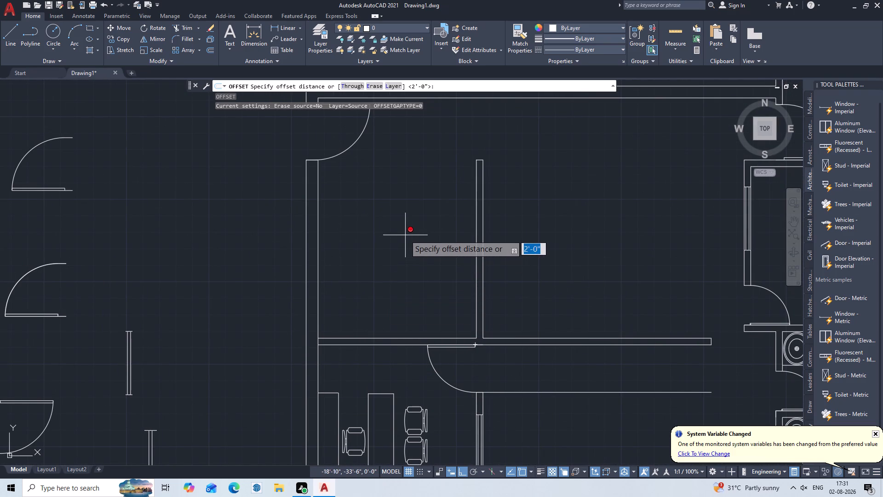
key(o)
key(Return)
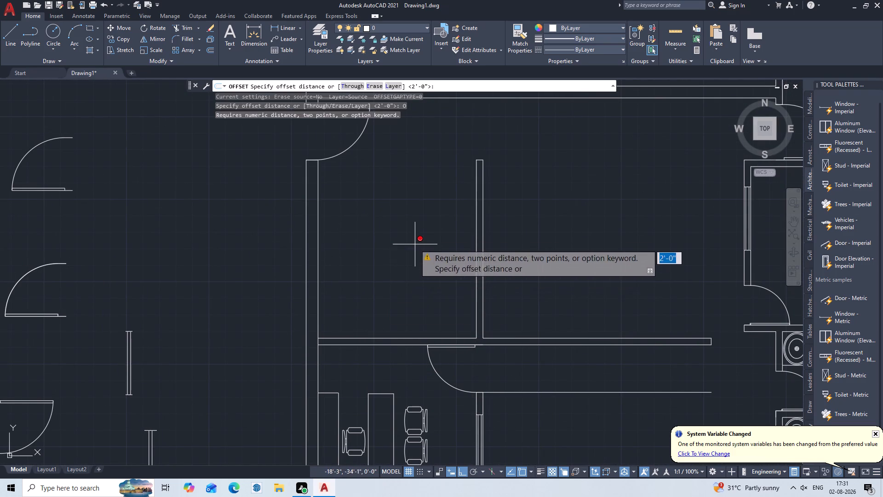
key(Escape)
key(o)
key(Return)
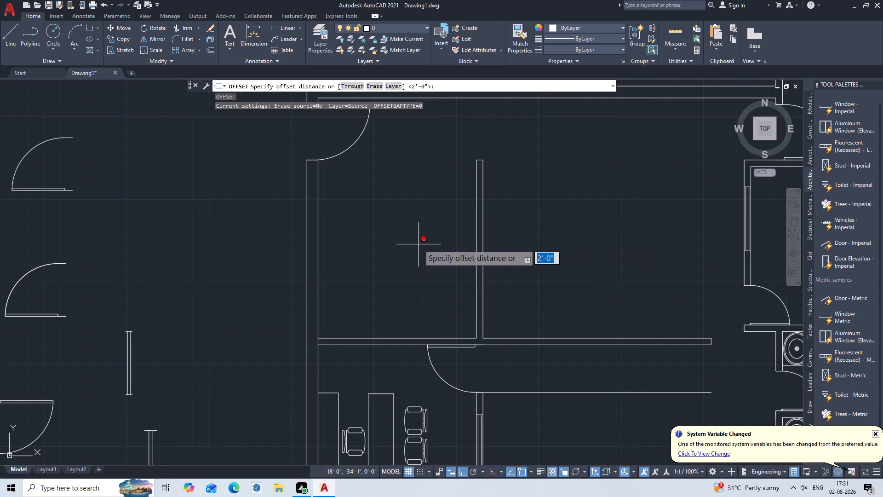
key(1)
key(period)
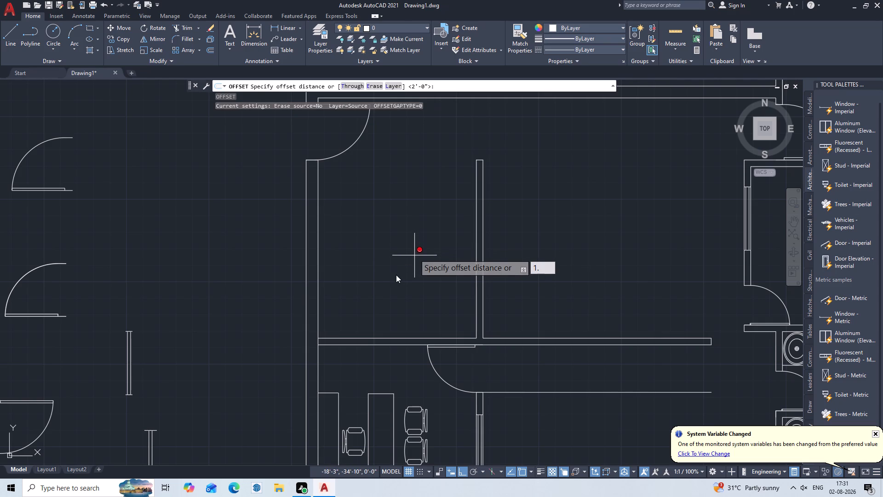
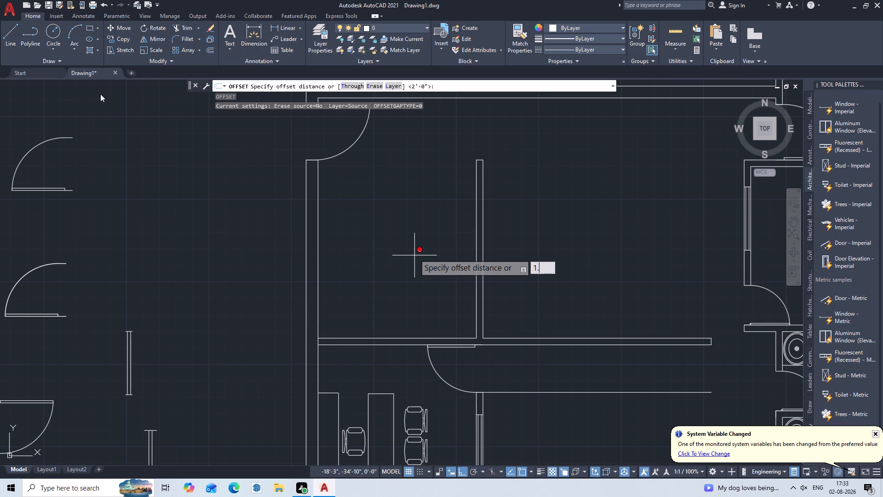
Measure the overall length of the building's south wall between its outer corners with a trial dimension.
scroll(97, 109, down, 1)
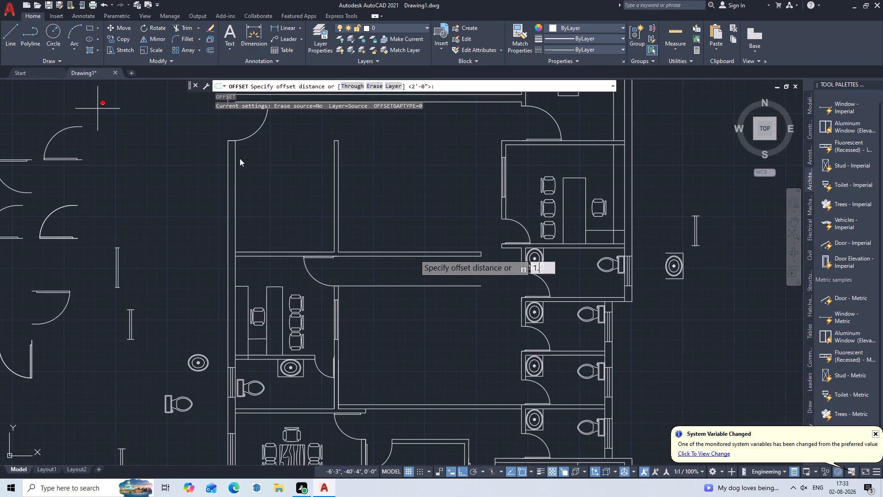
middle_drag(314, 173, 241, 68)
scroll(213, 162, down, 1)
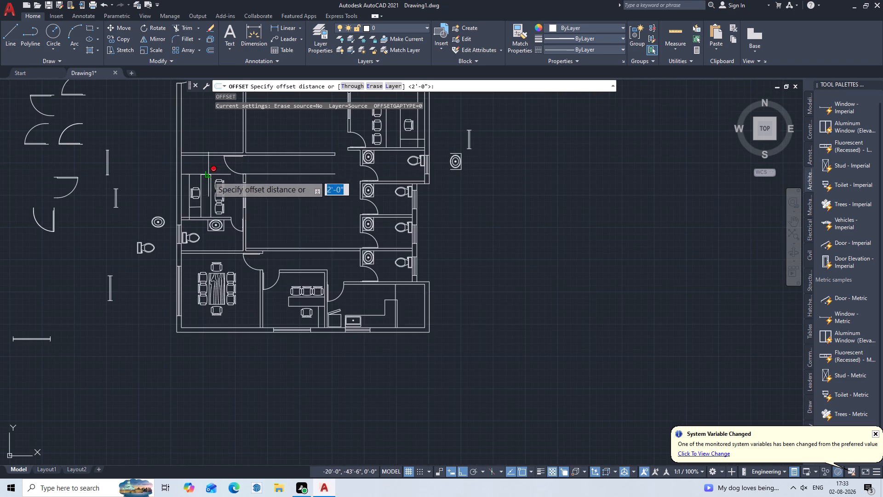
click(251, 34)
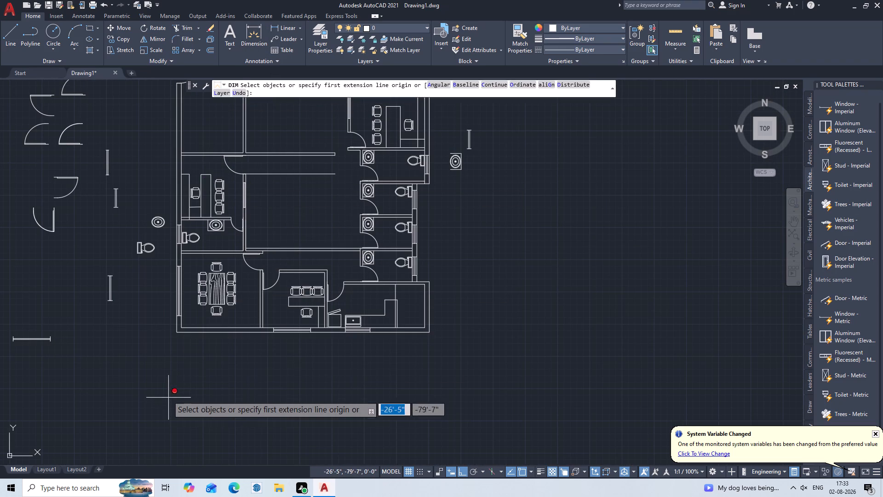
scroll(163, 365, up, 3)
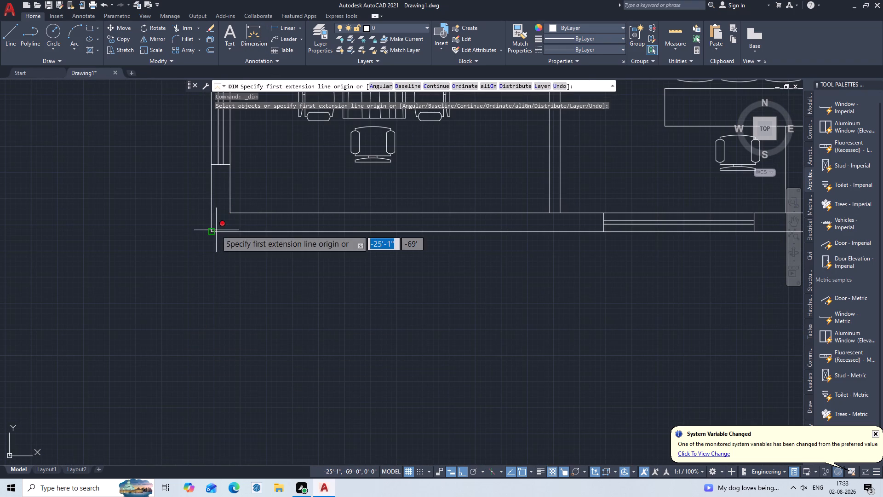
click(213, 230)
middle_drag(358, 303, 195, 273)
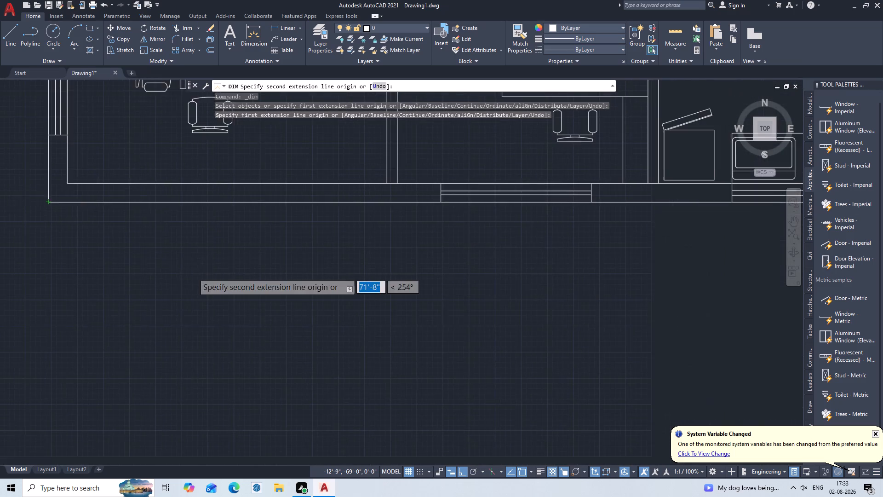
scroll(197, 272, down, 2)
scroll(551, 262, up, 3)
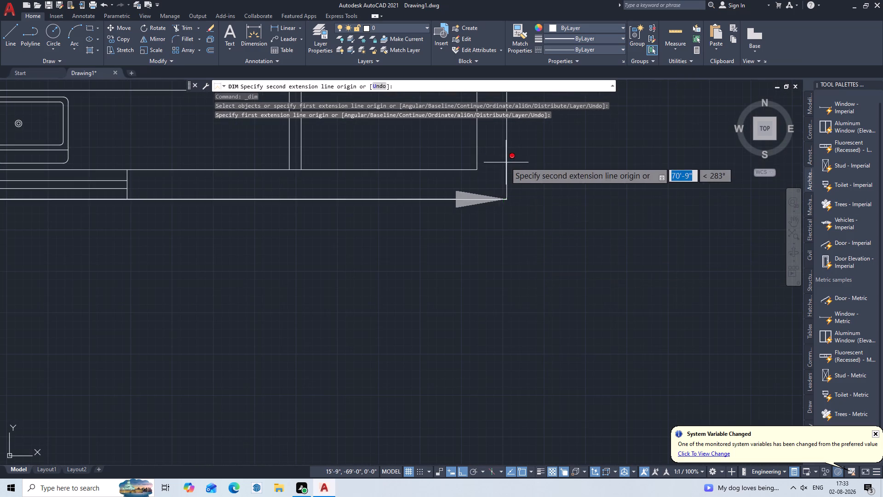
click(507, 196)
scroll(511, 265, down, 2)
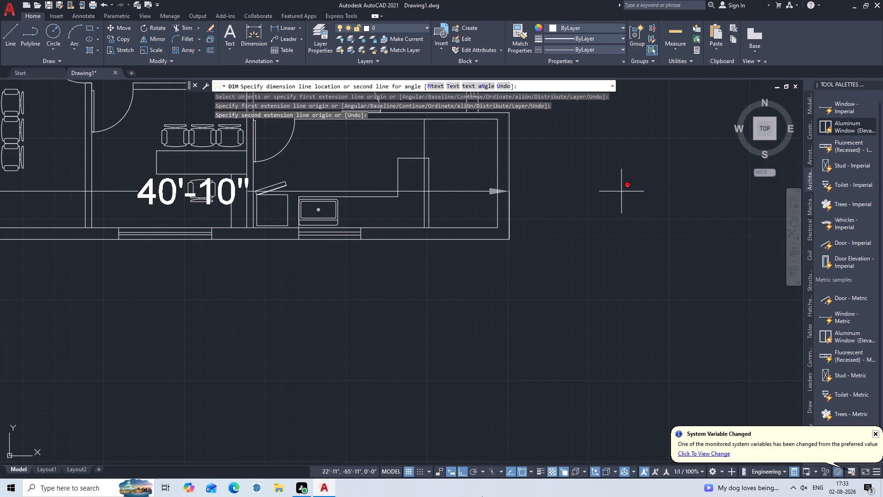
key(Escape)
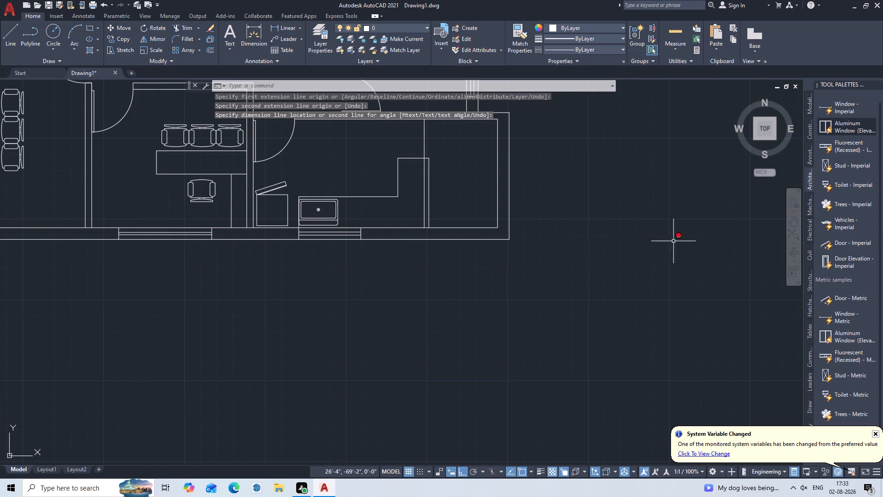
Offset the south wall's inner line of the empty west-side room 1.5' into the room.
scroll(465, 285, down, 2)
middle_drag(462, 283, 568, 445)
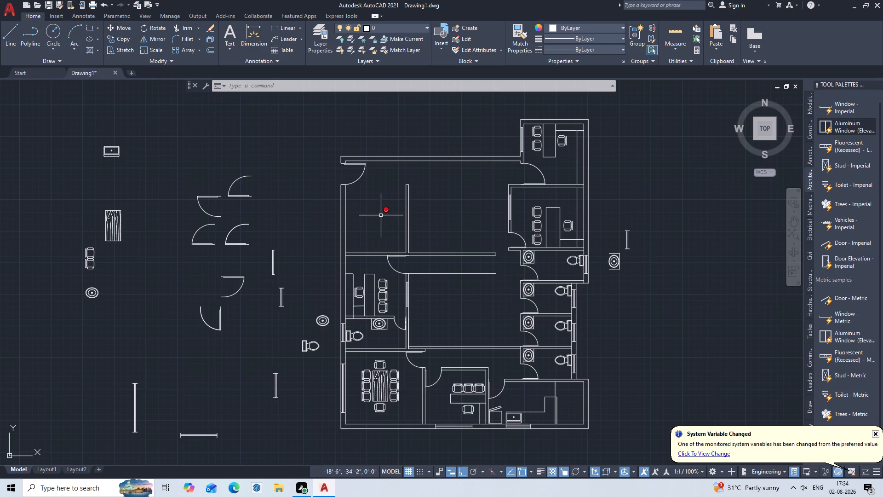
scroll(381, 213, up, 3)
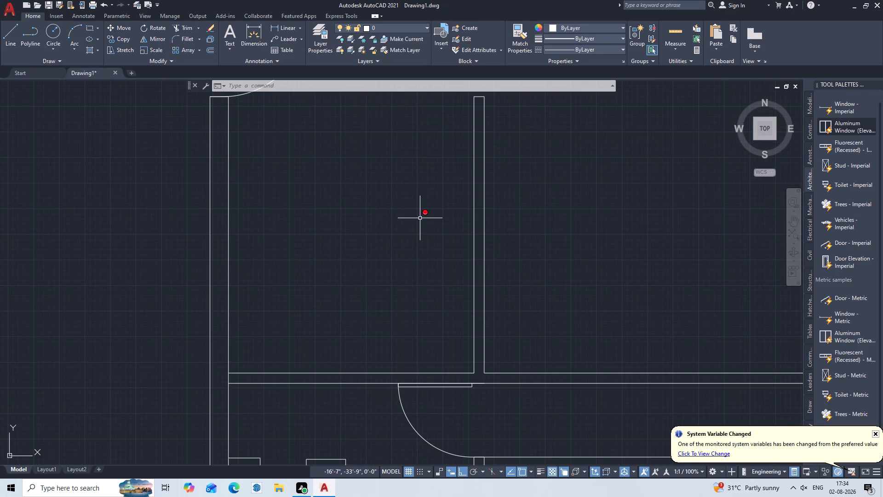
key(o)
key(Return)
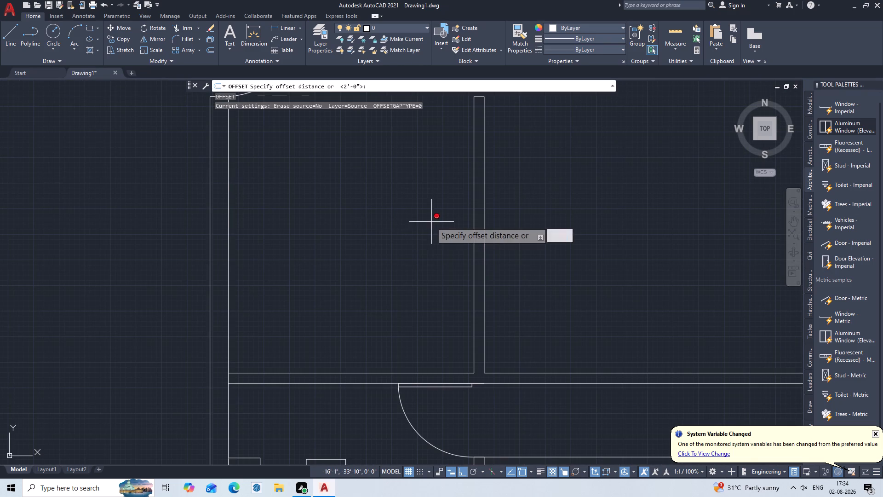
key(1)
text(.5)
key(apostrophe)
key(Return)
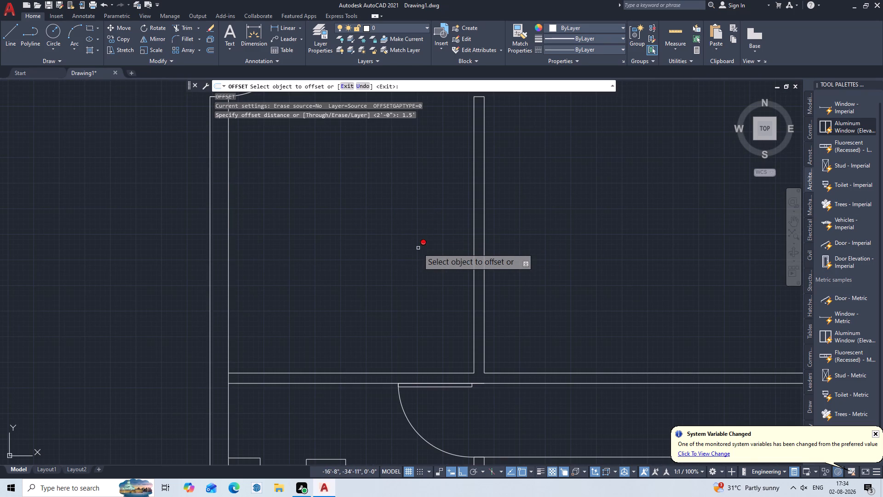
click(425, 373)
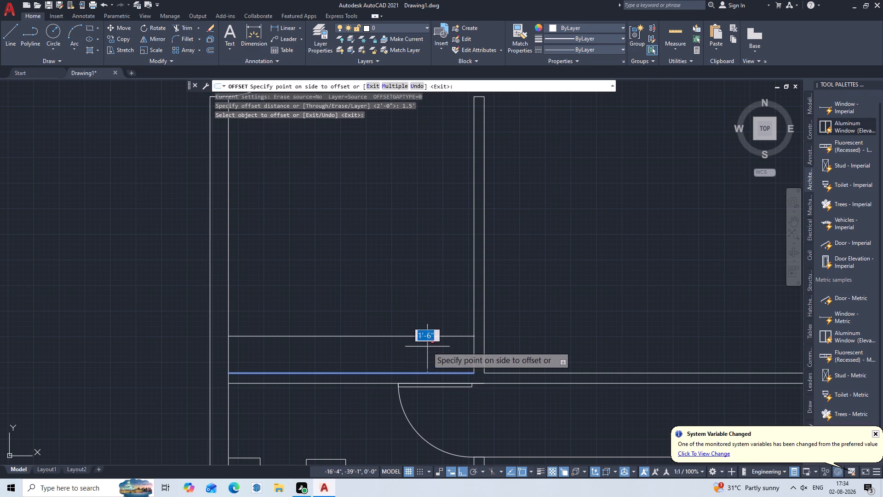
click(437, 321)
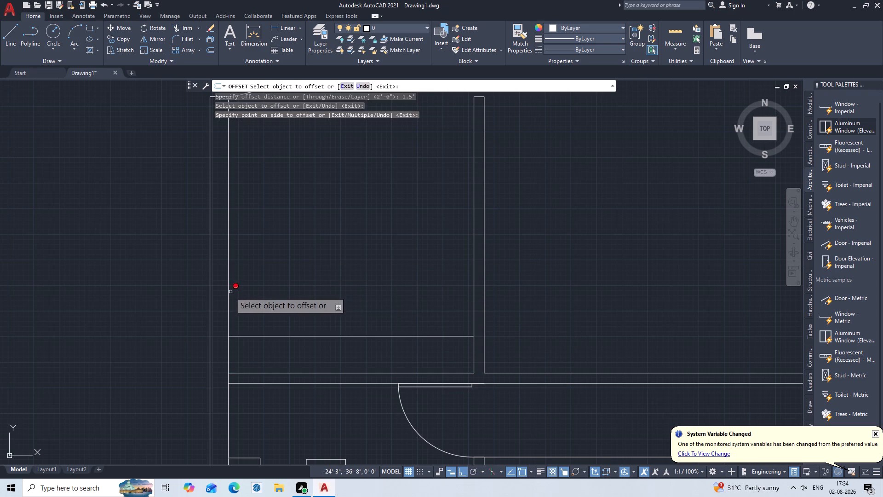
click(229, 295)
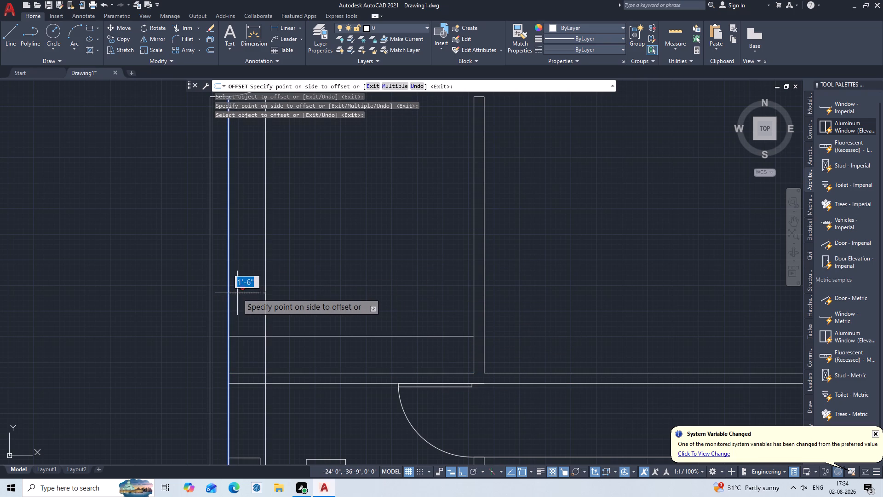
key(Escape)
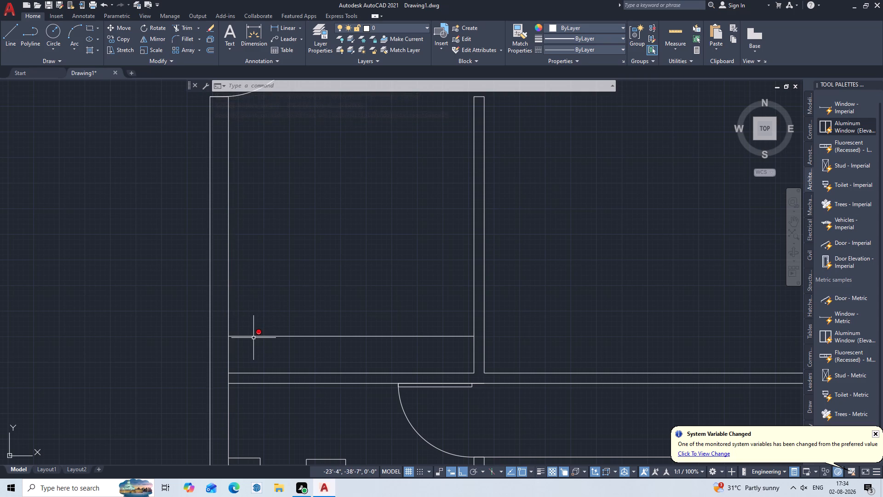
Break the west wall's inner line at the empty room's southwest corner using Break at Point.
key(b)
key(r)
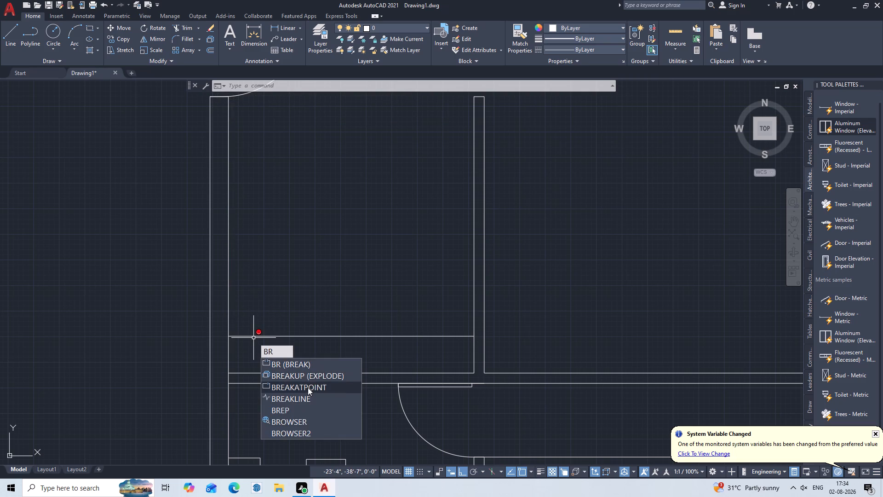
click(307, 388)
click(228, 354)
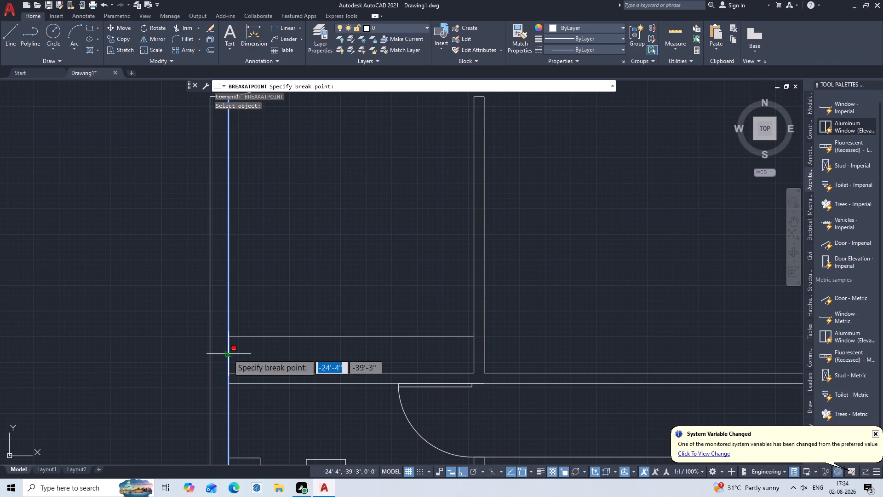
click(228, 371)
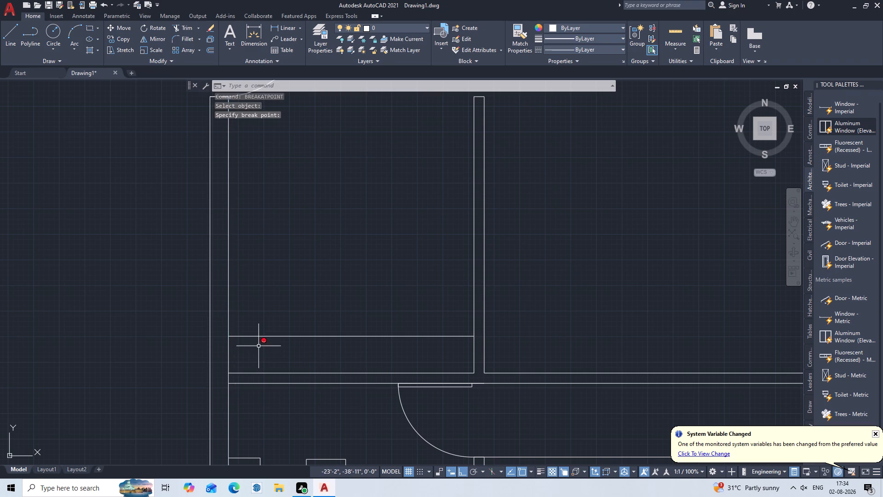
key(Escape)
Offset the room's separated west wall inner line 1.5' into the room.
key(o)
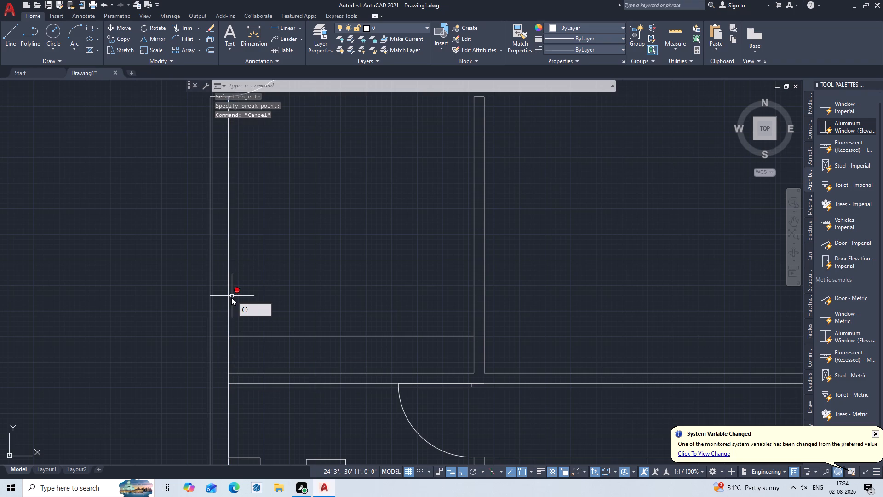
key(Return)
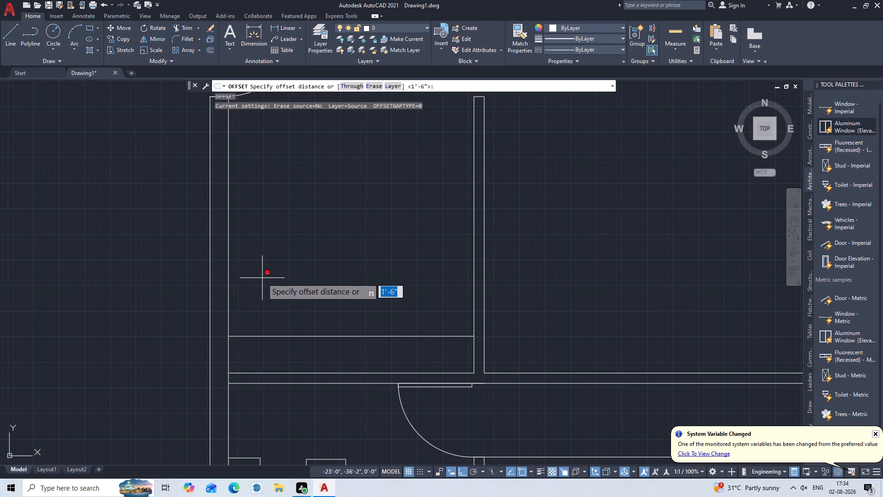
key(1)
key(period)
key(5)
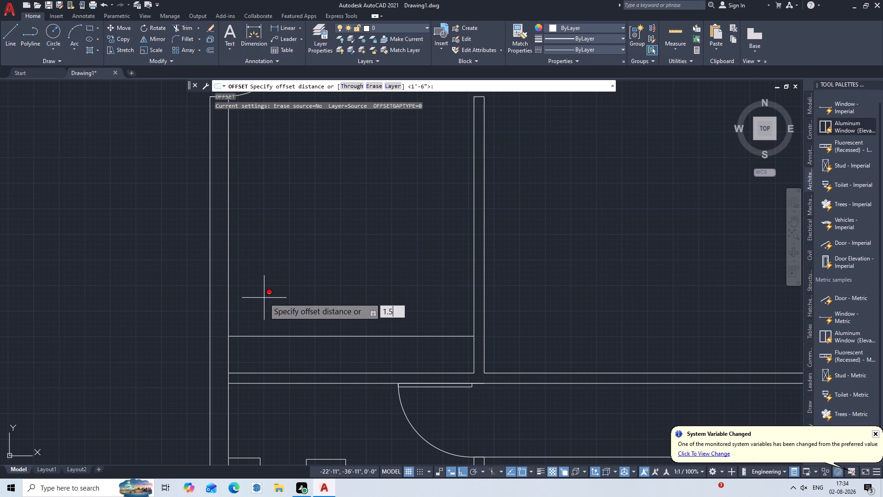
key(apostrophe)
key(Return)
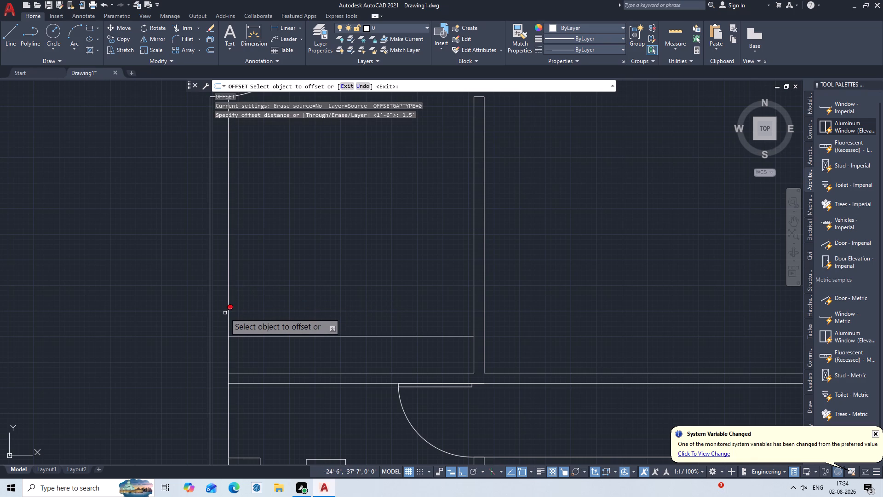
click(227, 309)
click(247, 295)
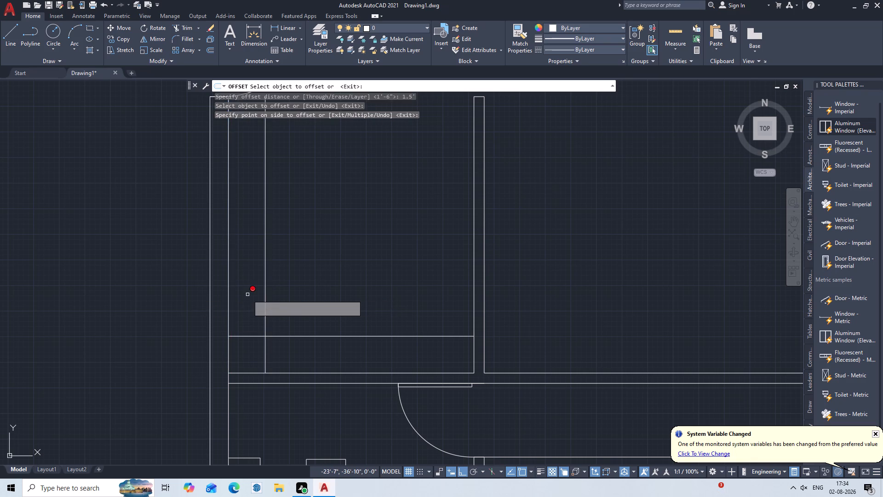
key(Escape)
Break the east partition's room-side line where the horizontal offset line meets it, using Break at Point.
middle_drag(289, 277, 290, 277)
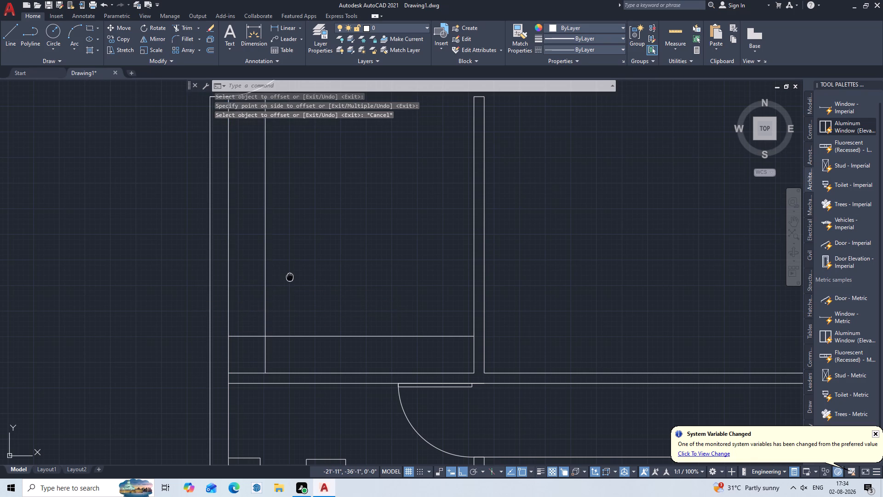
middle_drag(290, 277, 326, 361)
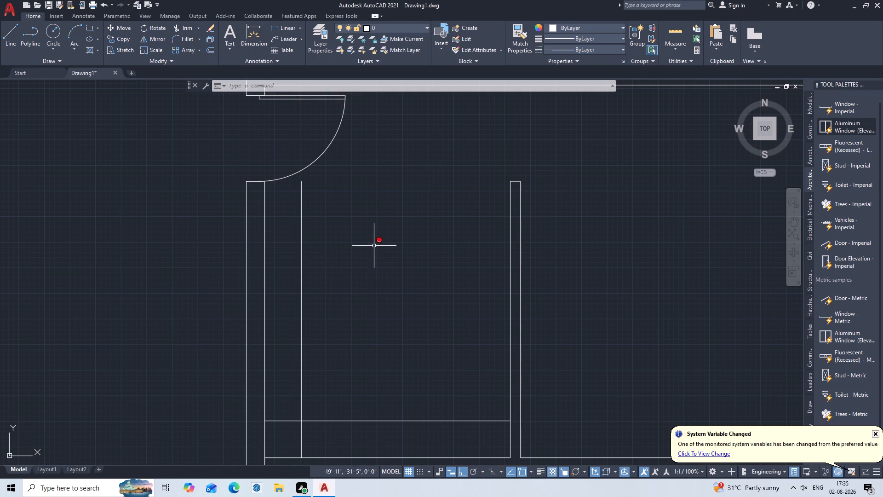
middle_drag(390, 291, 377, 256)
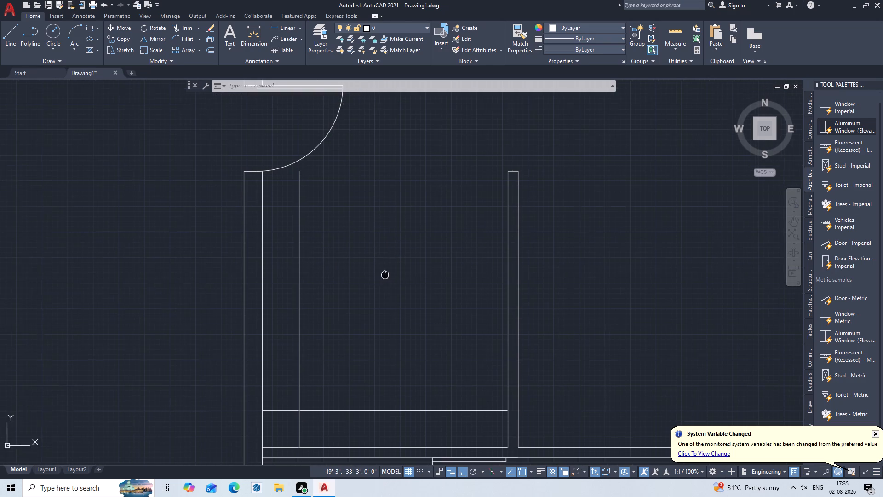
middle_drag(377, 256, 321, 139)
scroll(423, 262, up, 2)
middle_drag(432, 277, 311, 220)
text(BR)
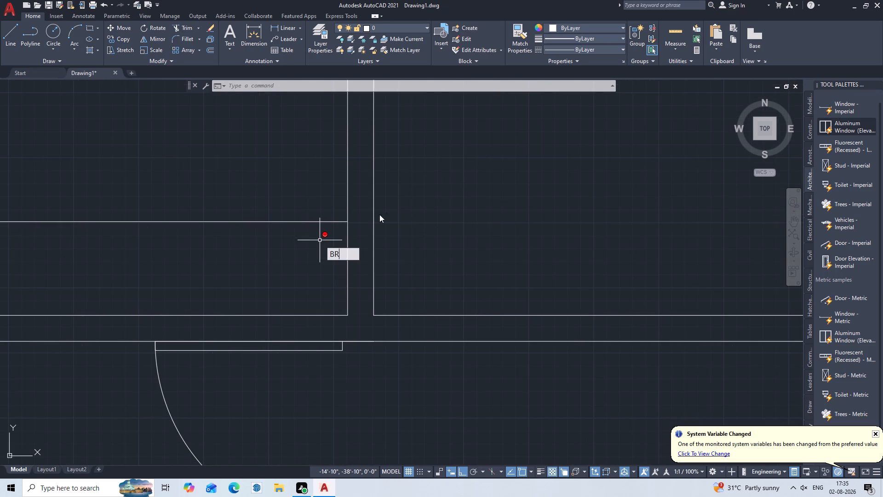
click(400, 289)
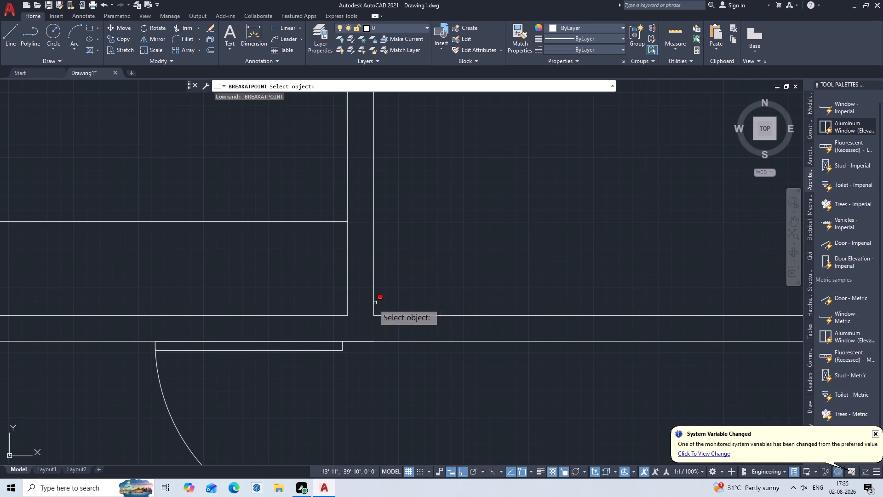
click(347, 273)
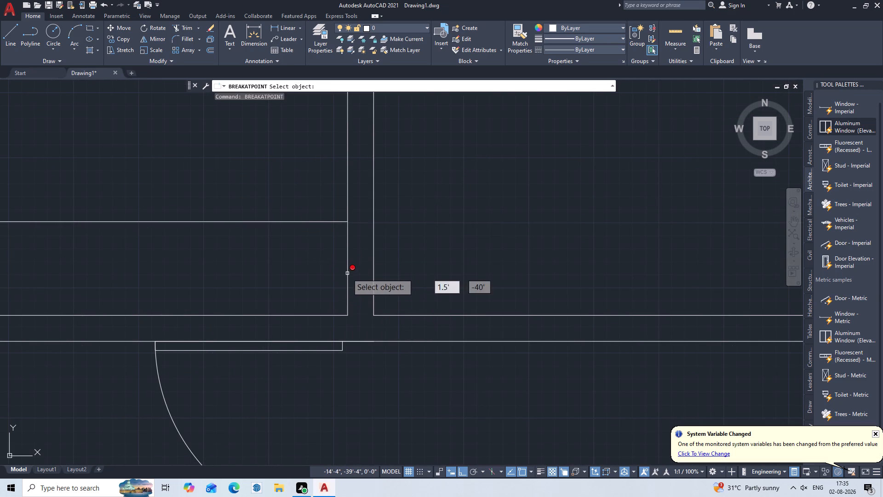
click(348, 223)
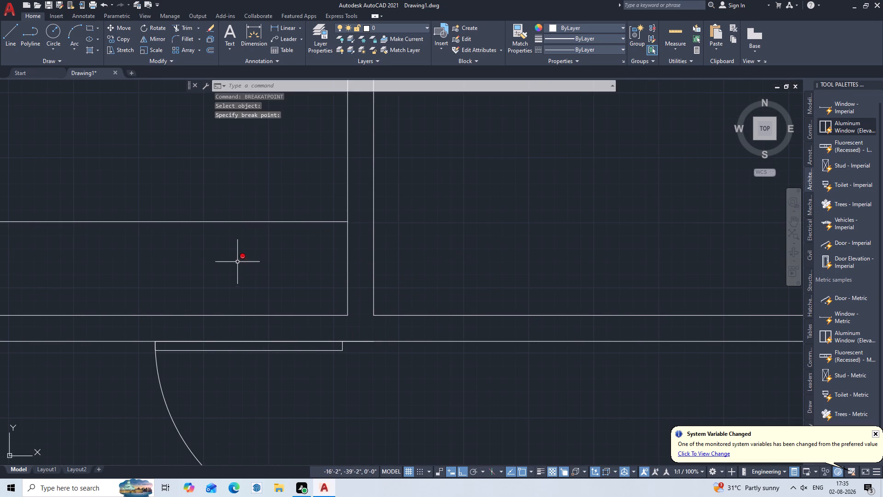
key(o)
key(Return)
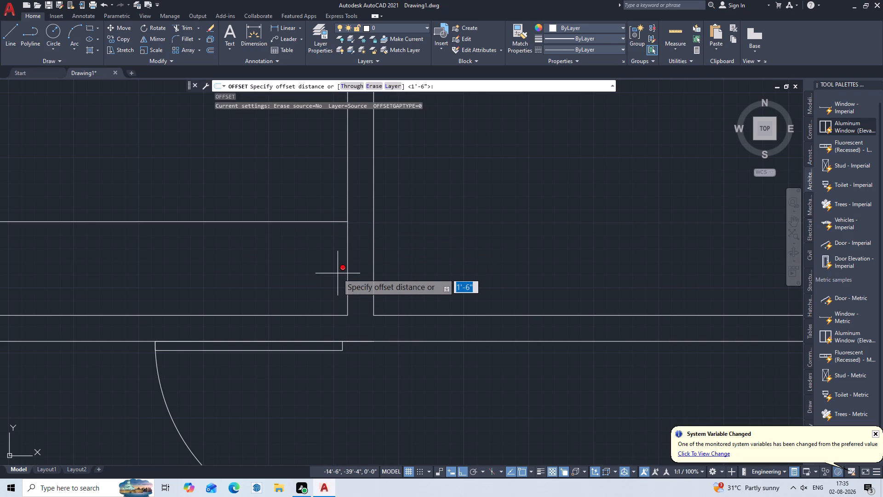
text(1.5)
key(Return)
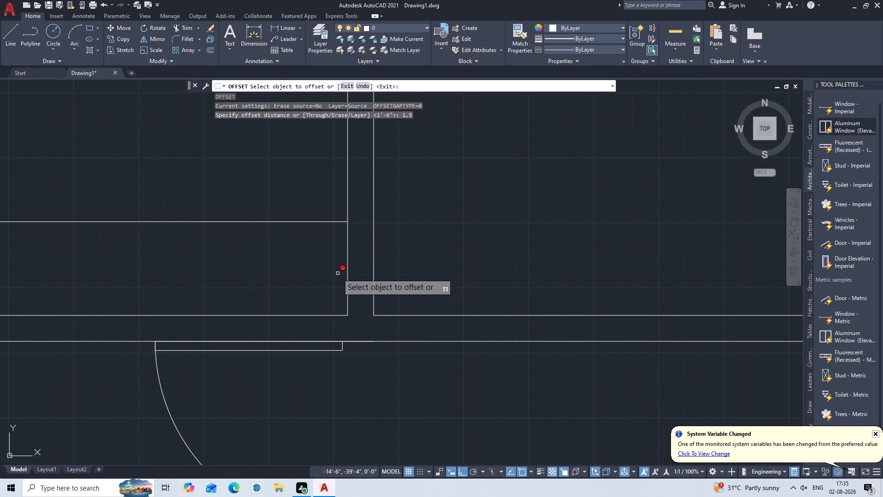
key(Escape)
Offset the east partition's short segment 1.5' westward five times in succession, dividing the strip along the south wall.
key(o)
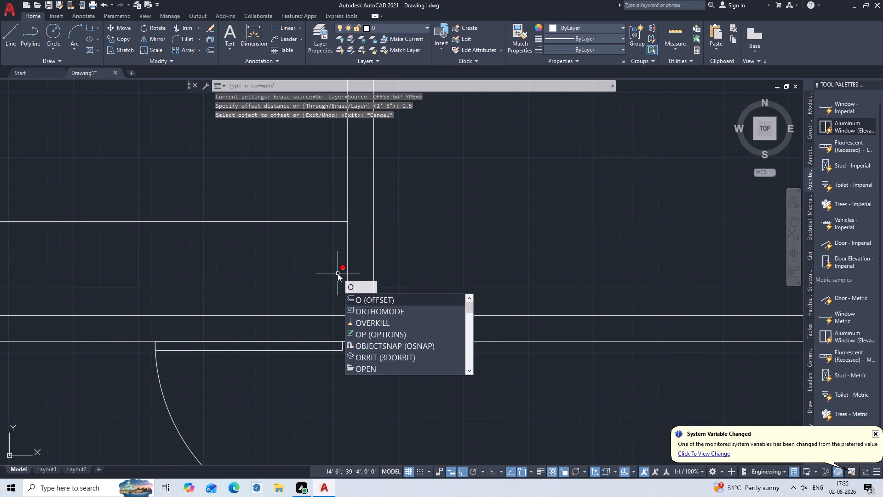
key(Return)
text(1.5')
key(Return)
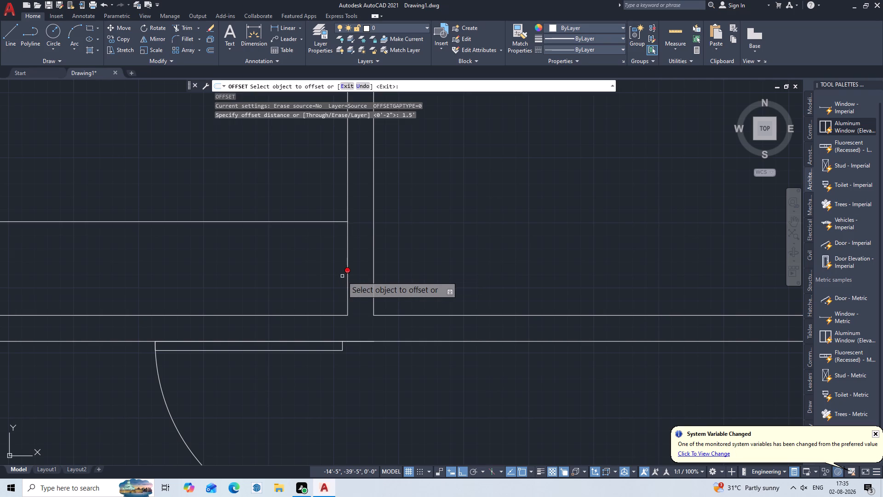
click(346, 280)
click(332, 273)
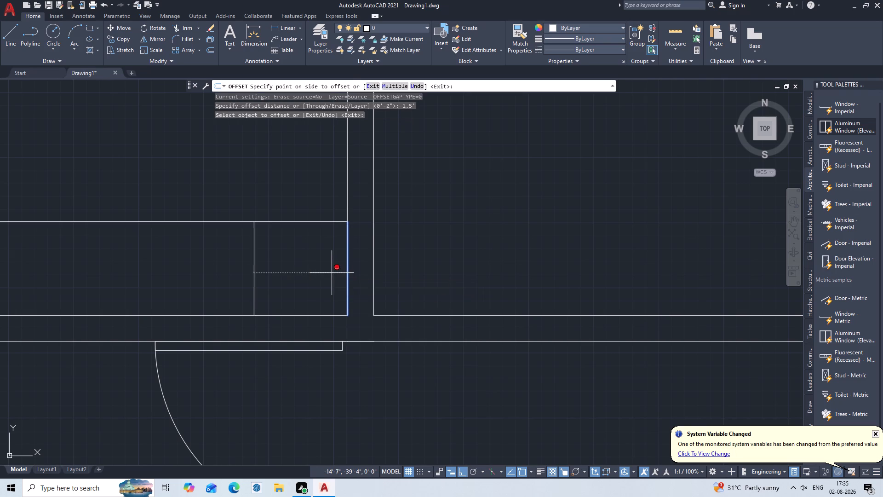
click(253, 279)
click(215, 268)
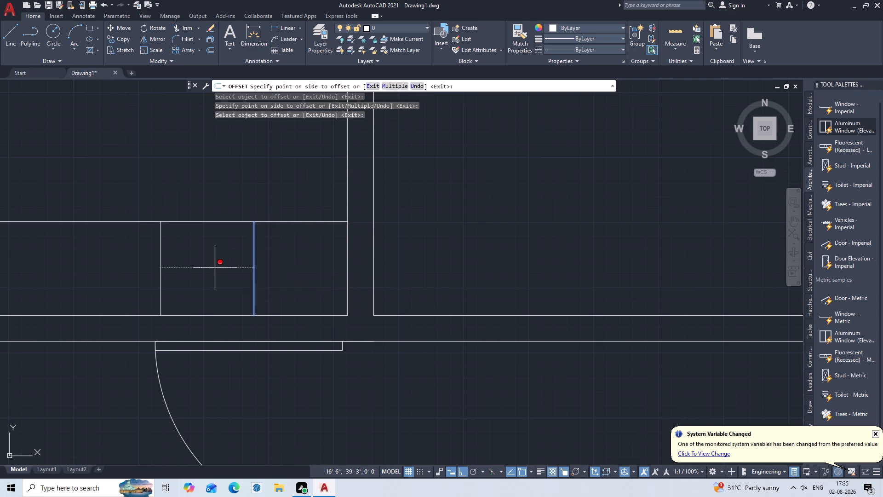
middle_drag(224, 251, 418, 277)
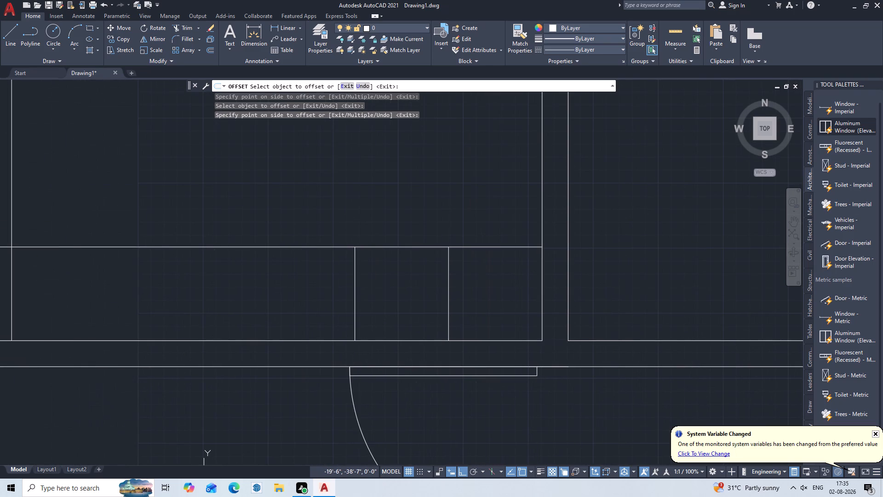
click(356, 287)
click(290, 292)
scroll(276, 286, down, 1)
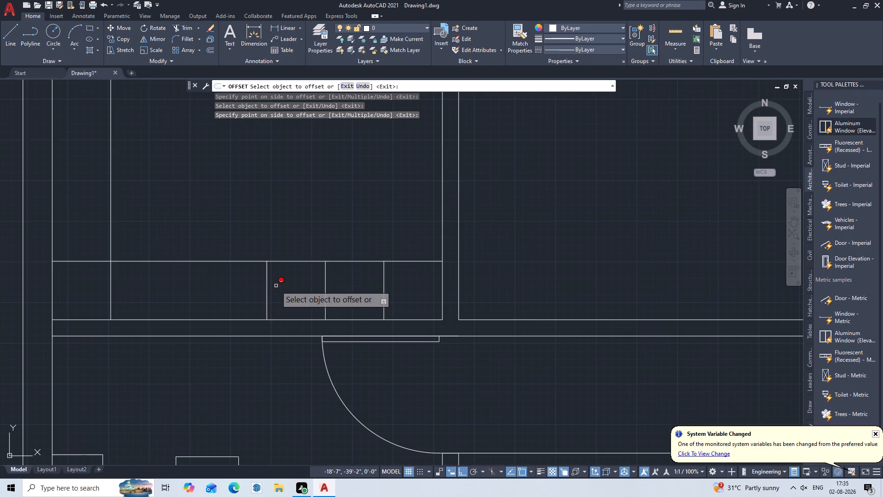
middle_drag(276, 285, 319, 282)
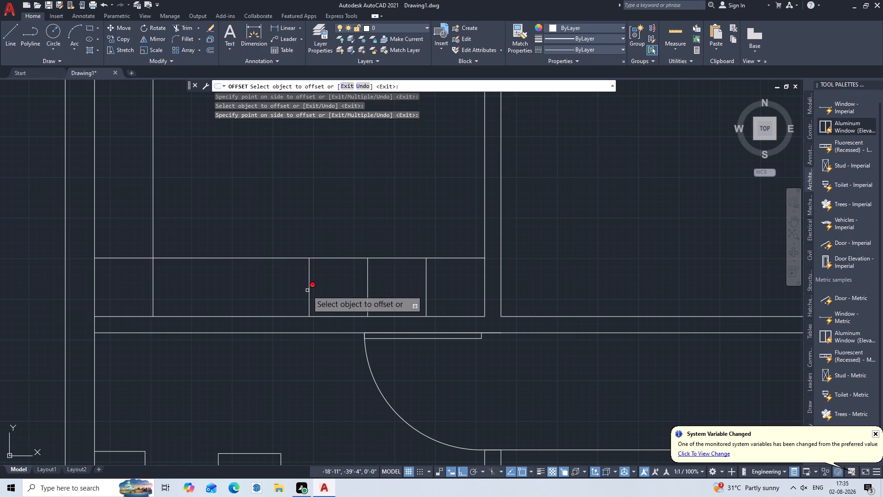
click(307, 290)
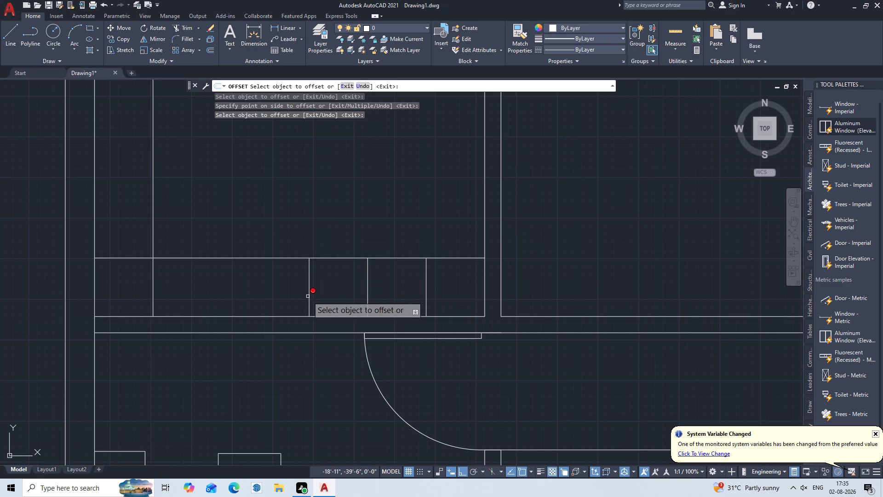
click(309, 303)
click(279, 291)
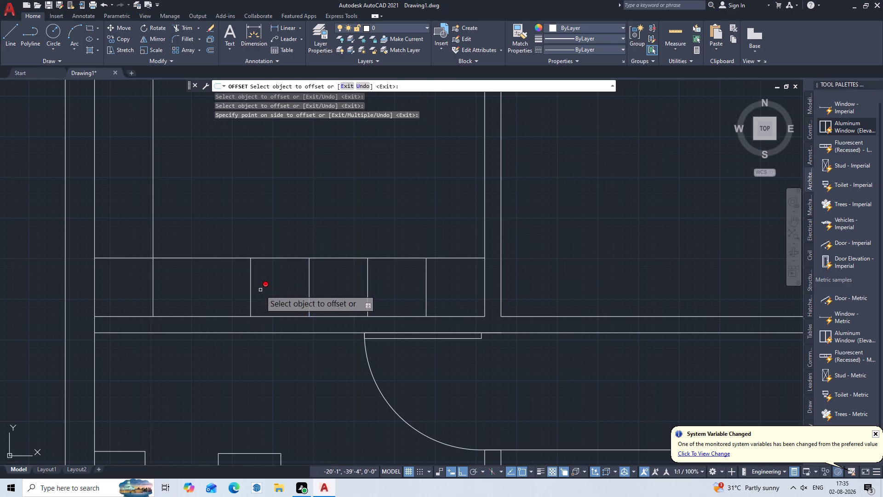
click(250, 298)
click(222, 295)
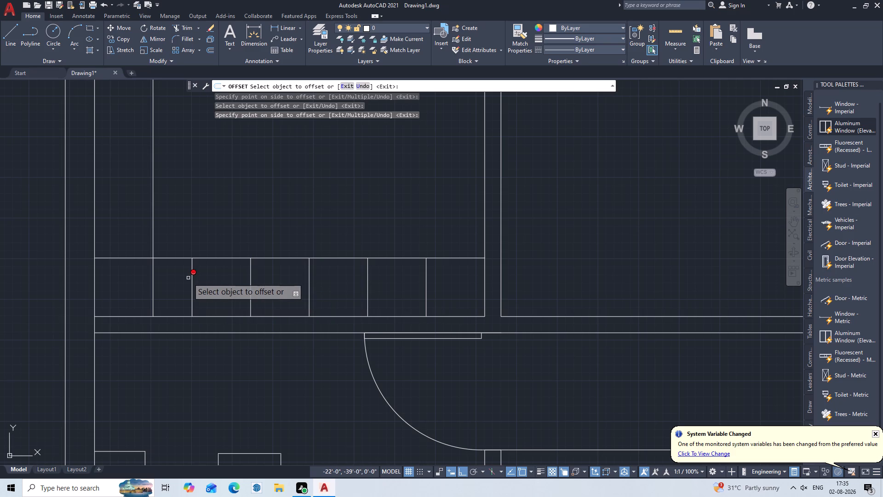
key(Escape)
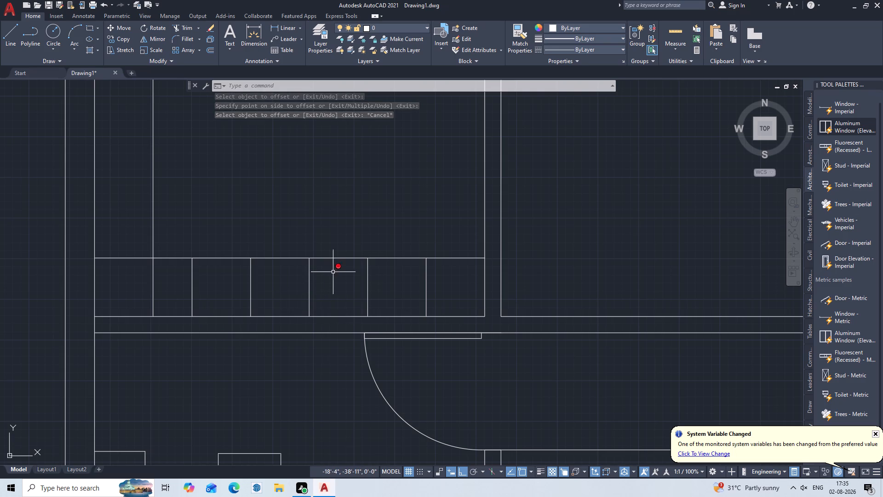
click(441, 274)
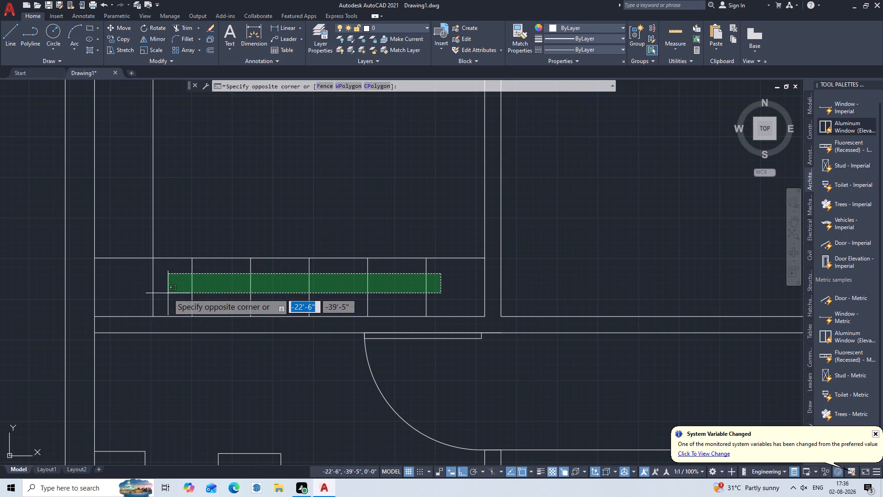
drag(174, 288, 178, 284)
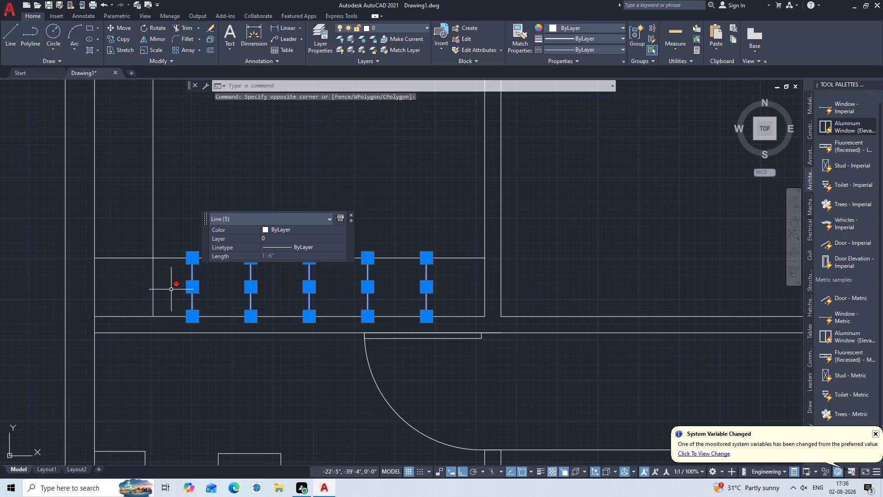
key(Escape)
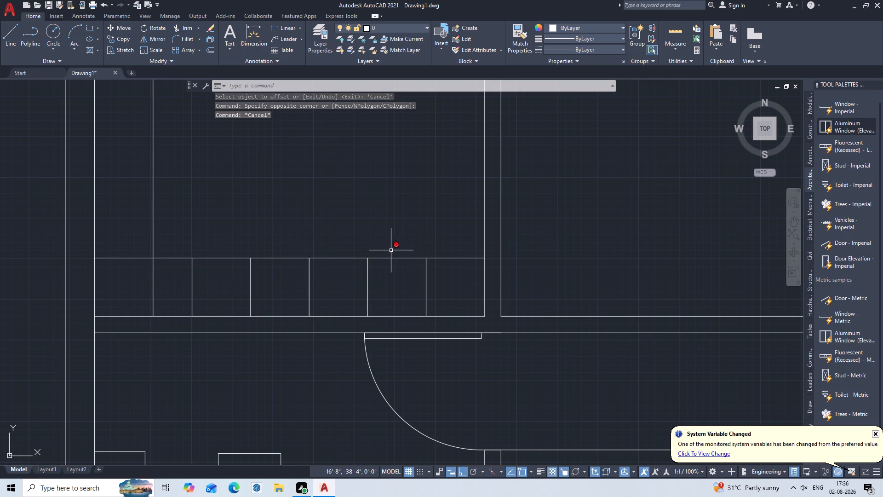
Delete the five divider lines together with the horizontal and vertical 1.5' offset lines in the empty room.
click(441, 232)
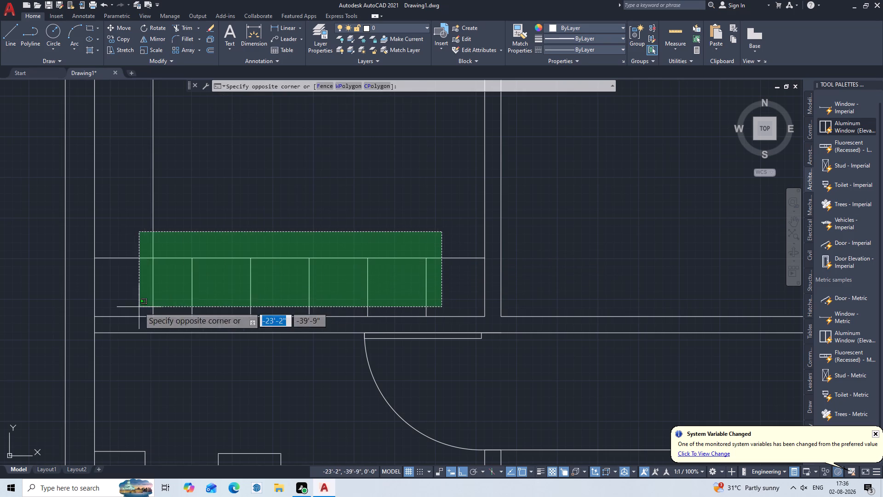
click(117, 293)
key(Delete)
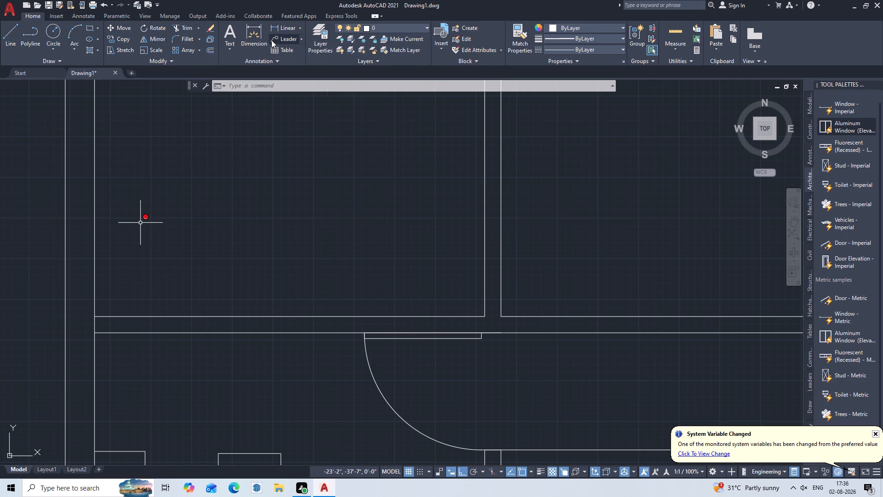
Preview a dimension along the south wall's inner line to check the room's inner width.
click(255, 27)
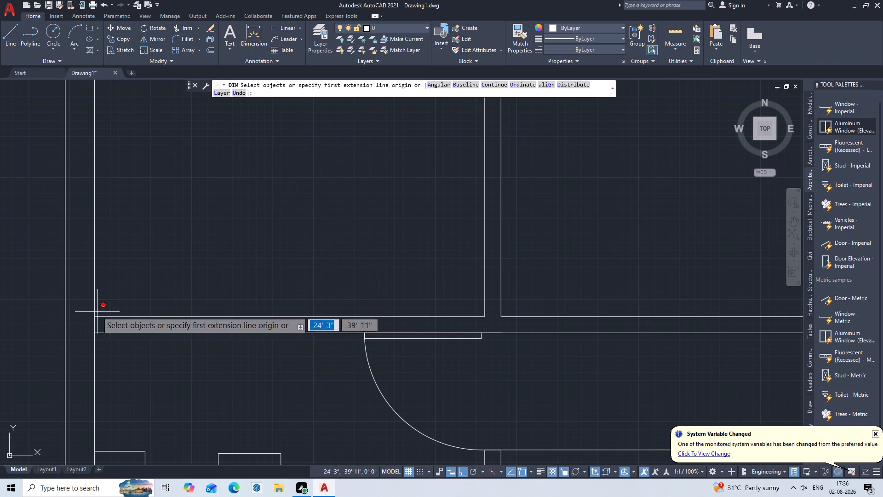
click(93, 317)
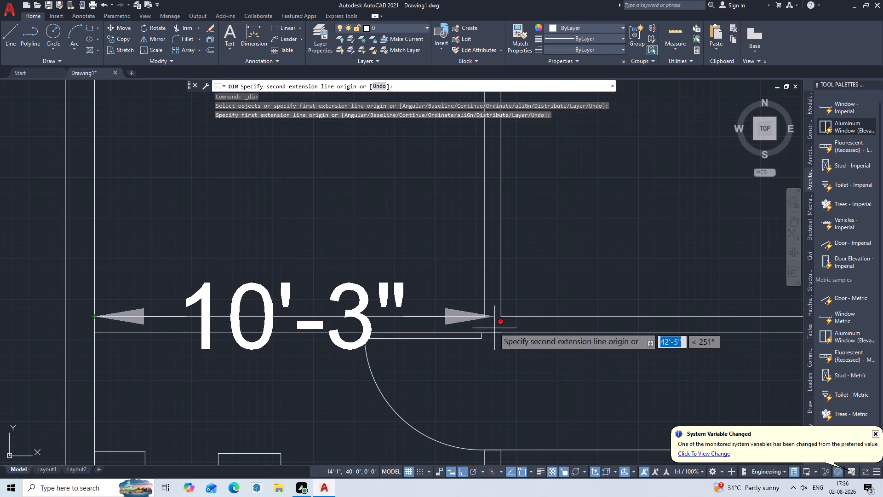
key(Escape)
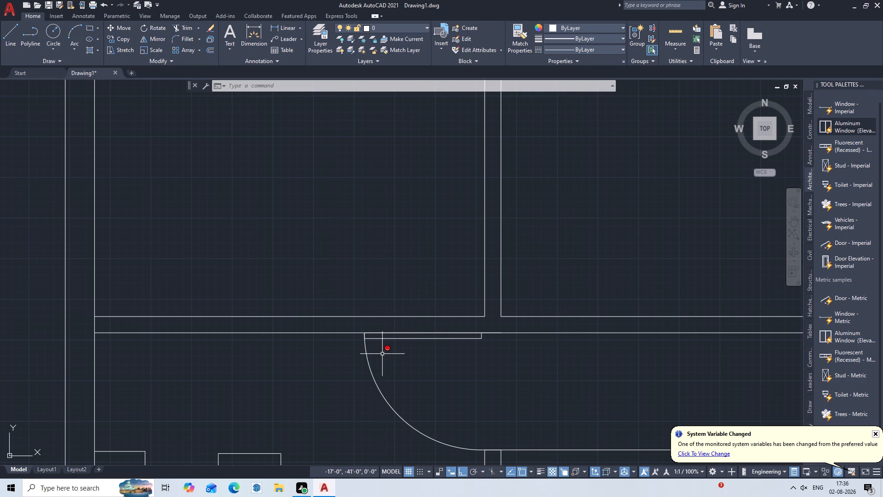
Offset the south wall's inner line 1.5' into the empty west-side room.
key(o)
key(Return)
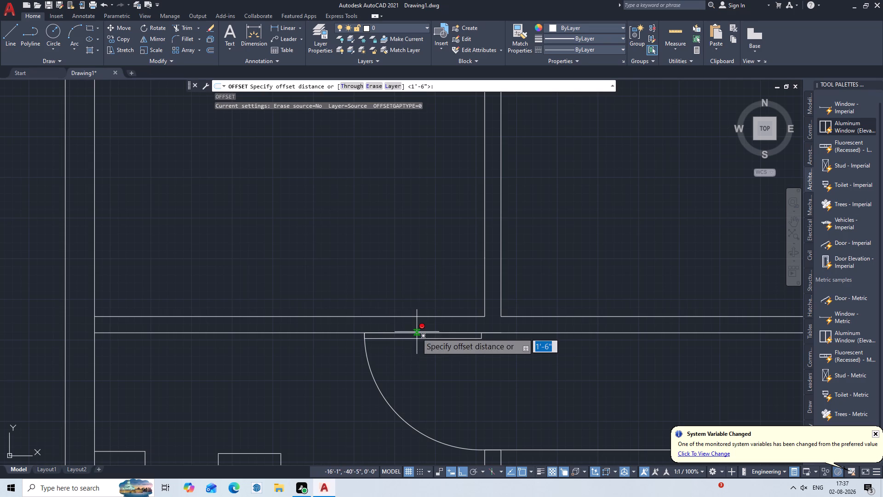
text(1.)
key(5)
key(apostrophe)
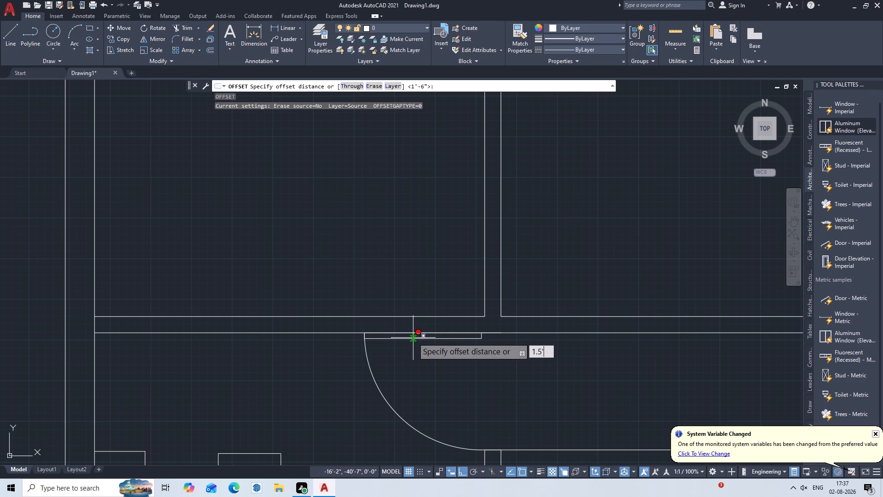
key(Return)
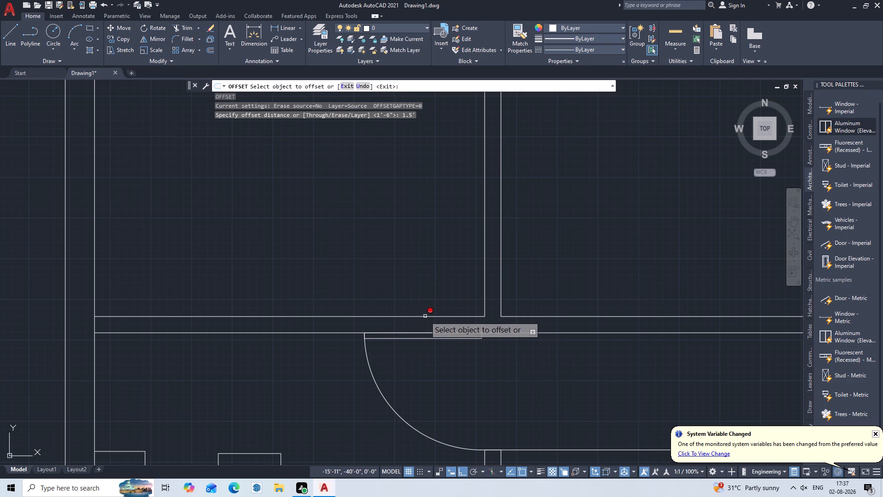
click(425, 316)
click(428, 251)
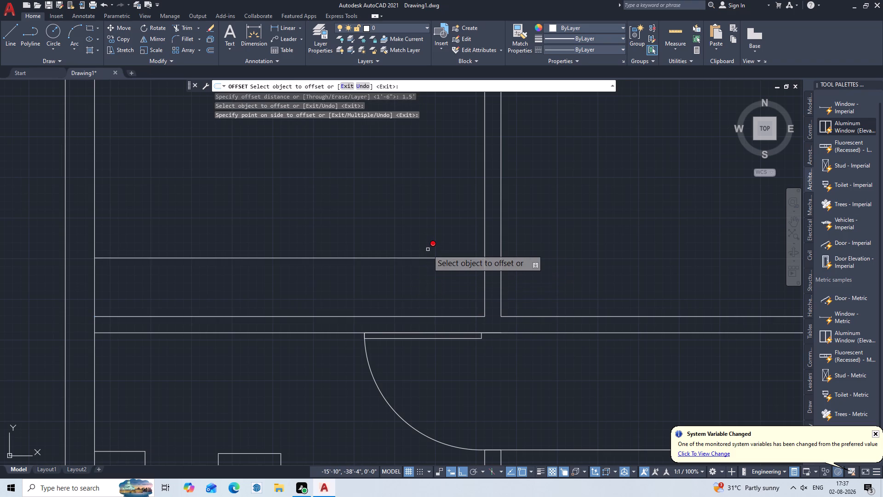
key(Escape)
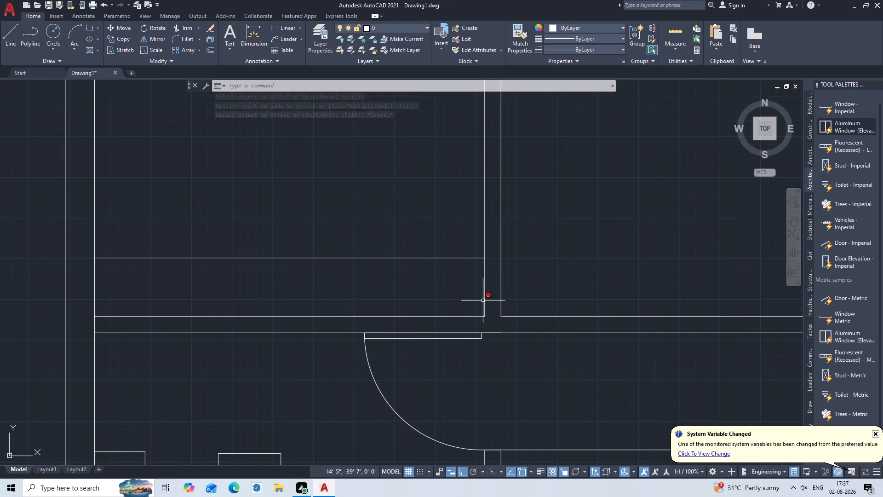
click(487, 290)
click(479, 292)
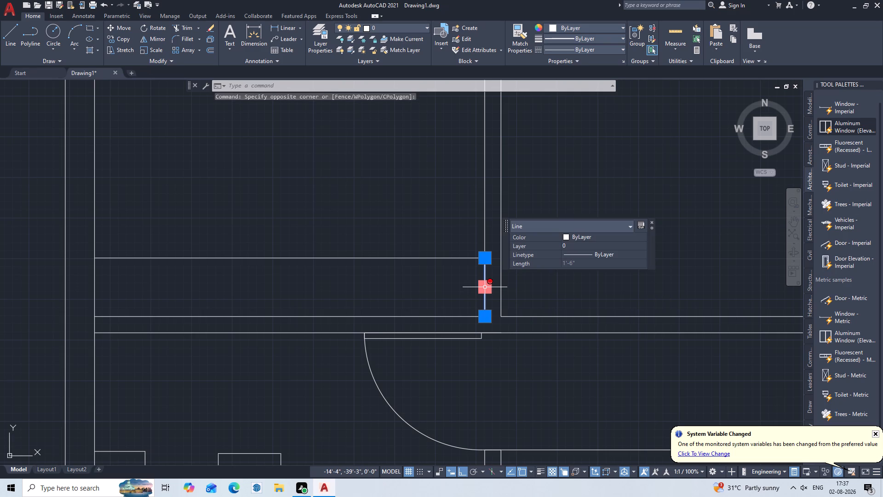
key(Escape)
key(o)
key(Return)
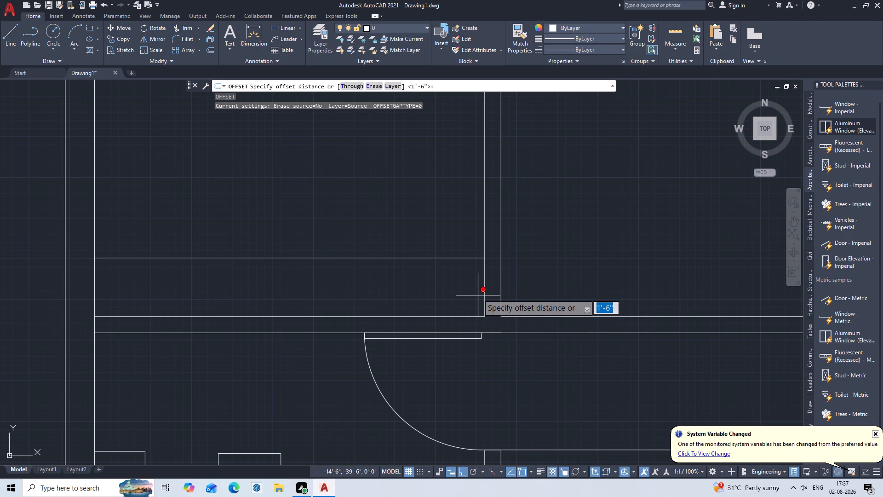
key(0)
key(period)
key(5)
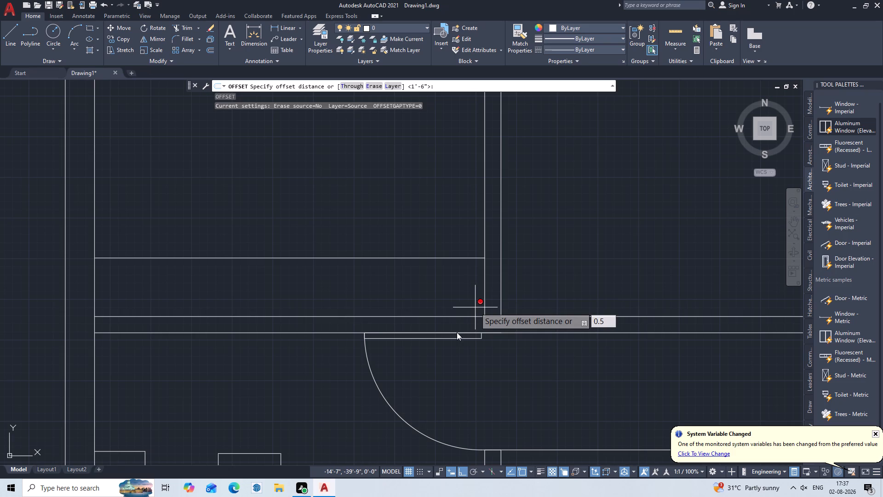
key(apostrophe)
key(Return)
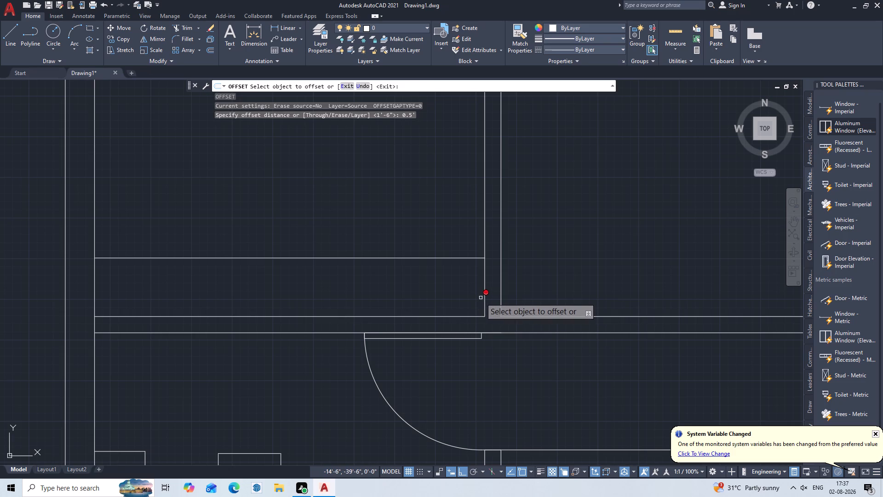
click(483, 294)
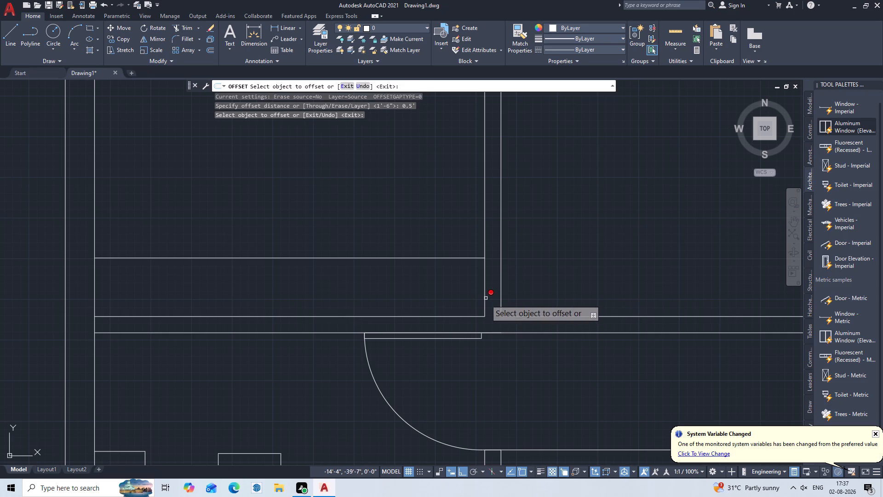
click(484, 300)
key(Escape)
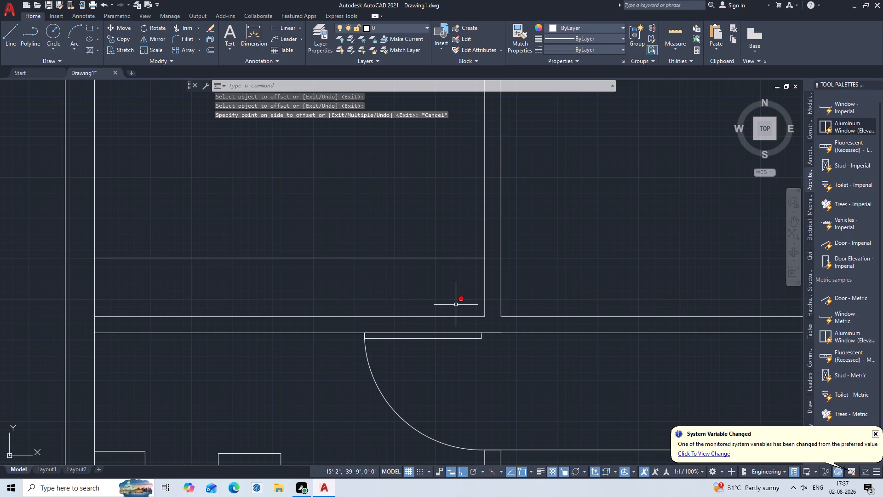
Offset the east partition's short segment 1' westward nine times in succession, dividing the strip along the south wall.
key(o)
key(Return)
key(1)
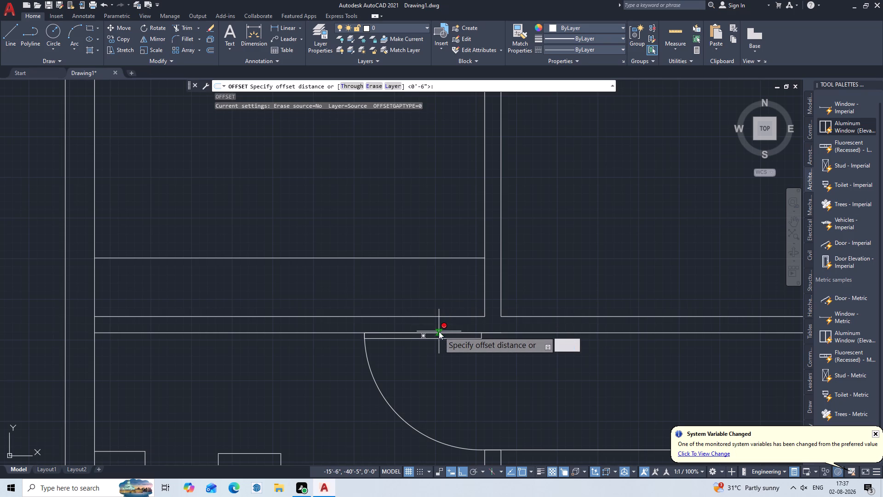
key(apostrophe)
key(Return)
click(485, 281)
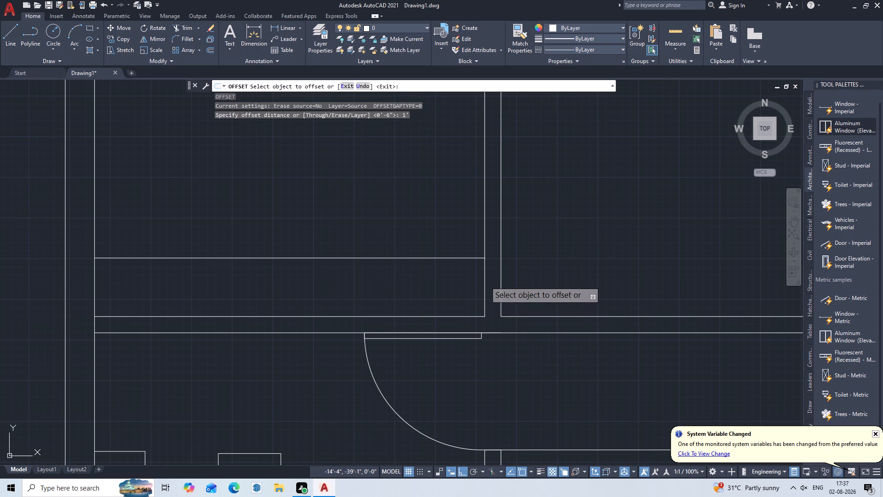
click(456, 302)
click(447, 284)
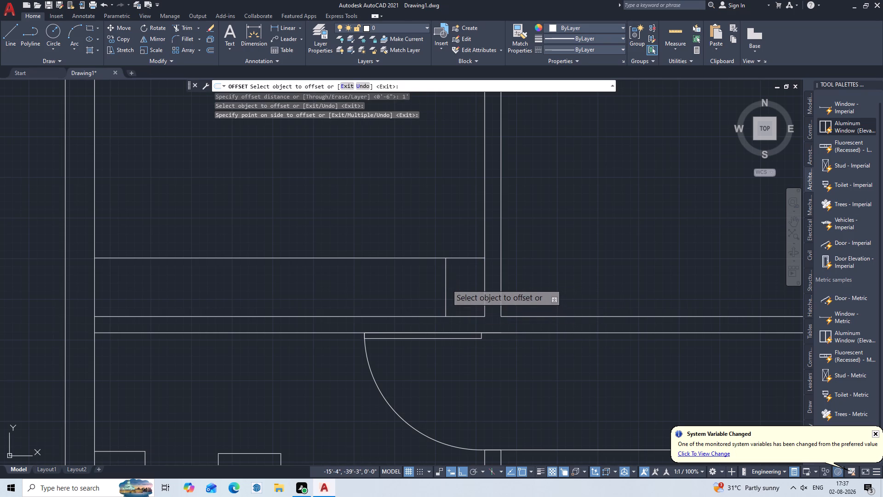
click(401, 299)
click(407, 290)
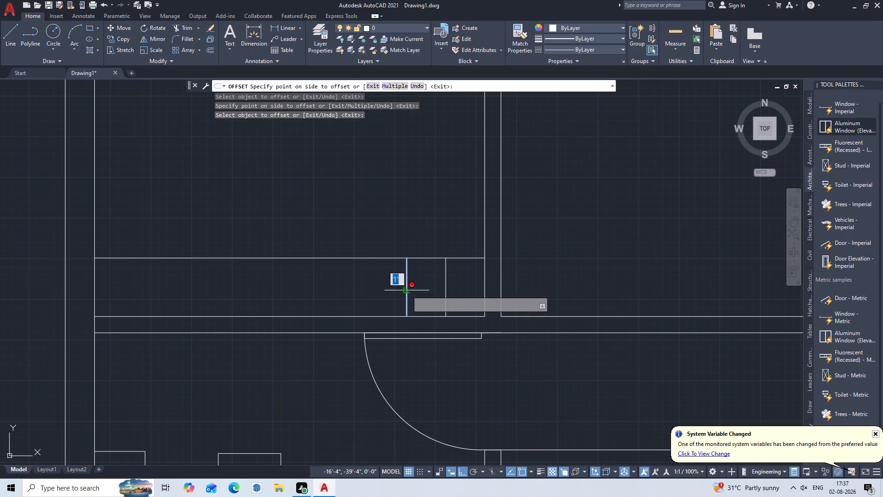
click(369, 300)
click(367, 290)
click(323, 302)
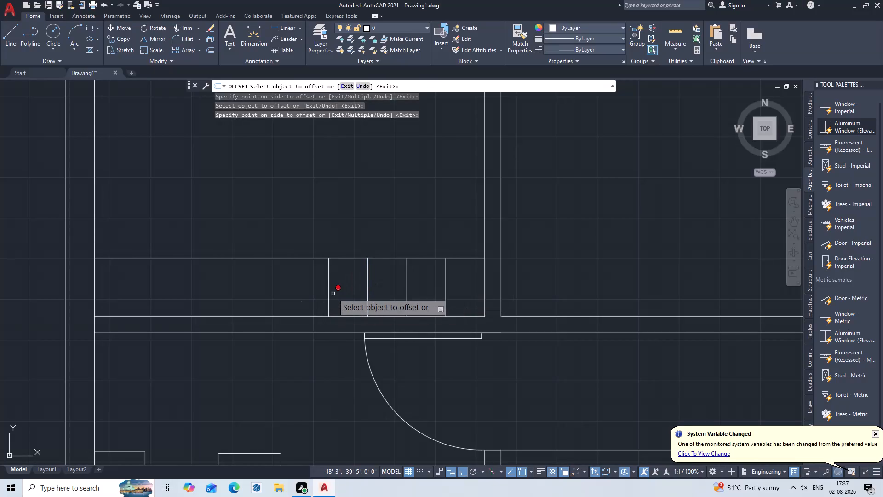
click(329, 301)
click(275, 302)
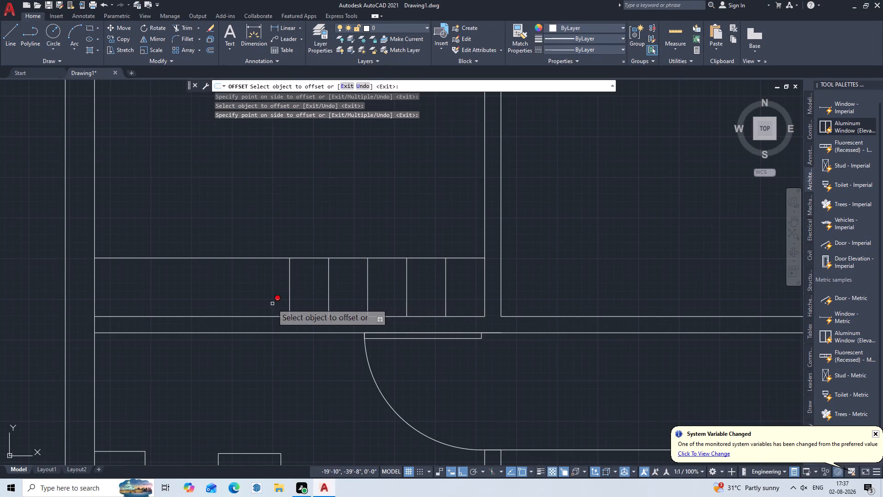
click(291, 286)
click(246, 304)
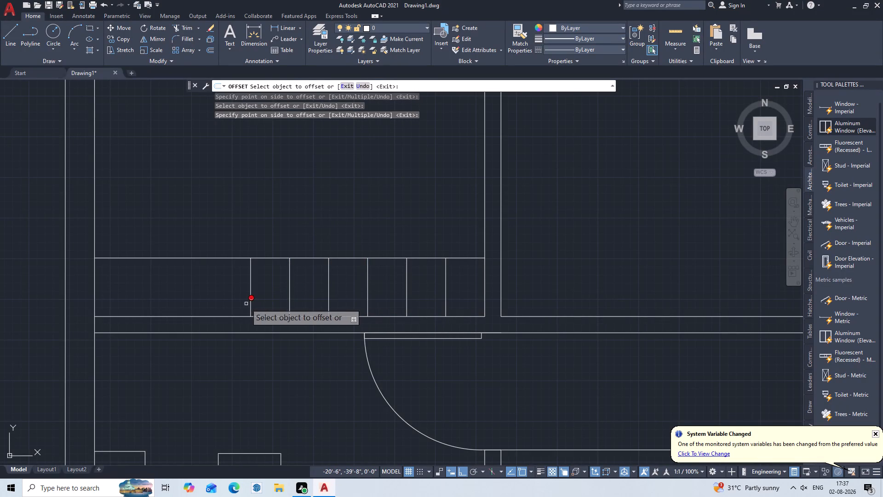
click(251, 290)
click(222, 289)
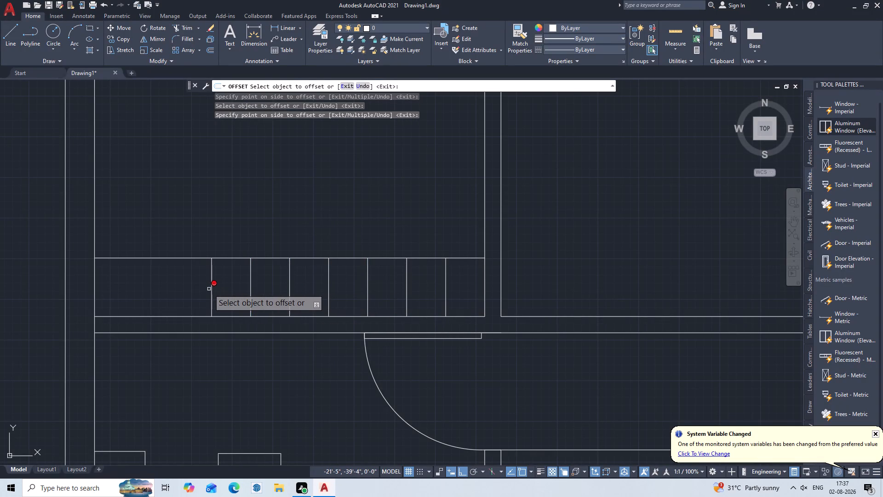
click(211, 295)
click(189, 293)
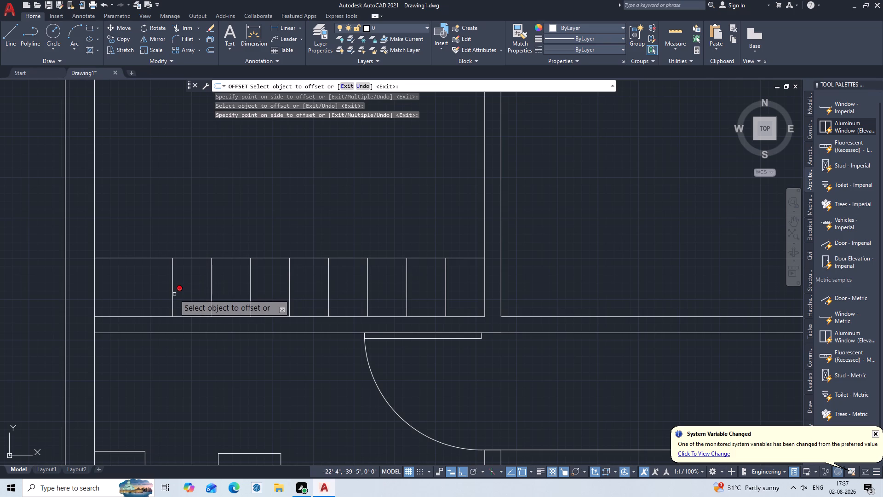
click(174, 294)
click(172, 300)
click(142, 295)
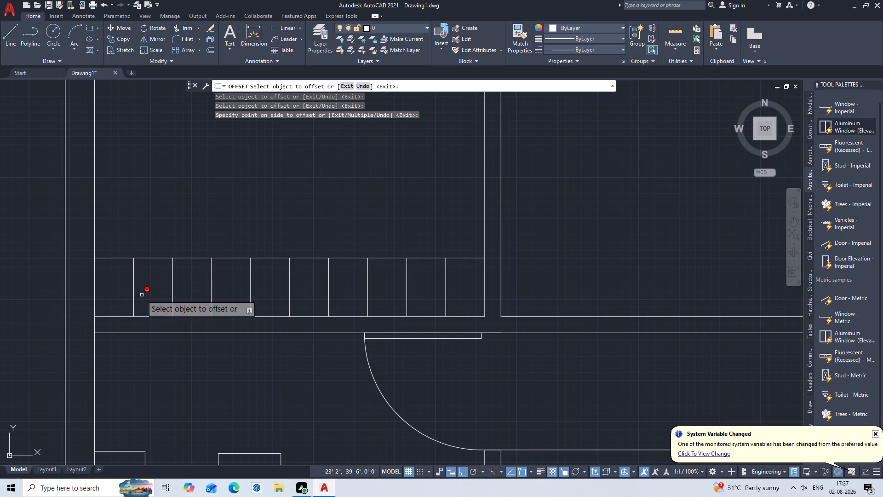
key(Escape)
Draw a line 4' north from the strip's top edge at the second divider from the west, continuing 2' west to the wall.
scroll(208, 282, down, 1)
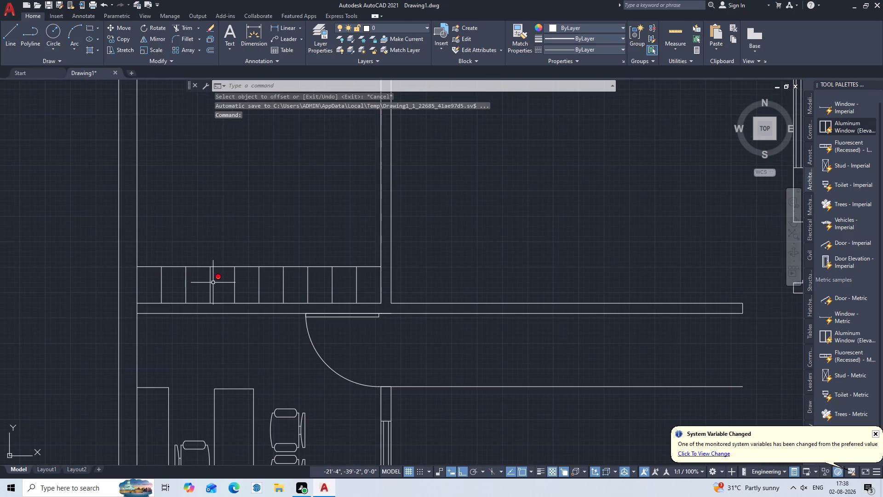
middle_drag(216, 283, 374, 302)
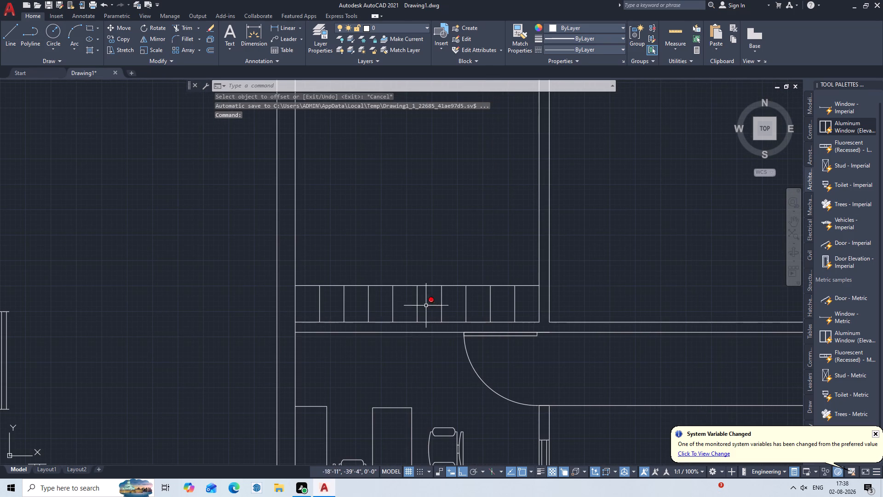
middle_drag(338, 308, 342, 370)
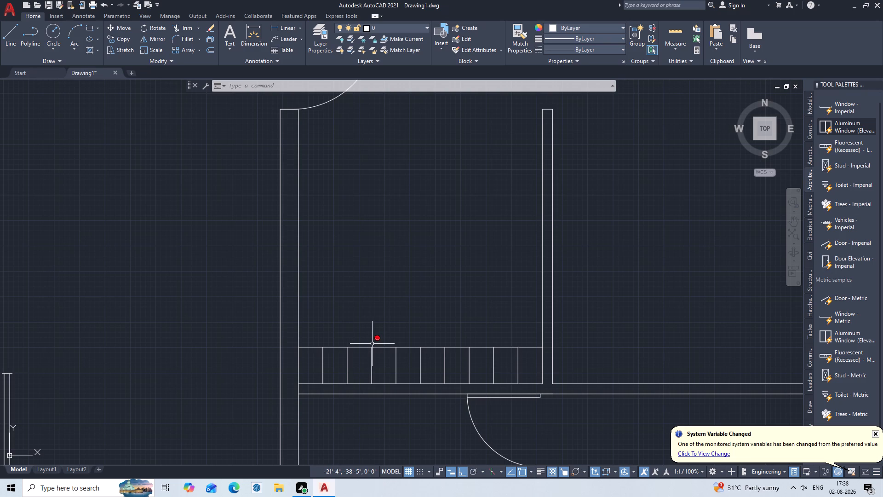
key(l)
key(Return)
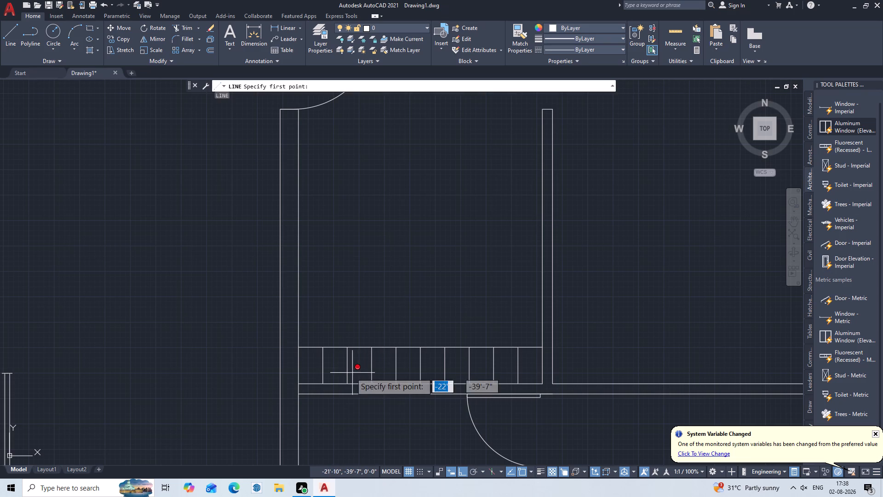
click(348, 346)
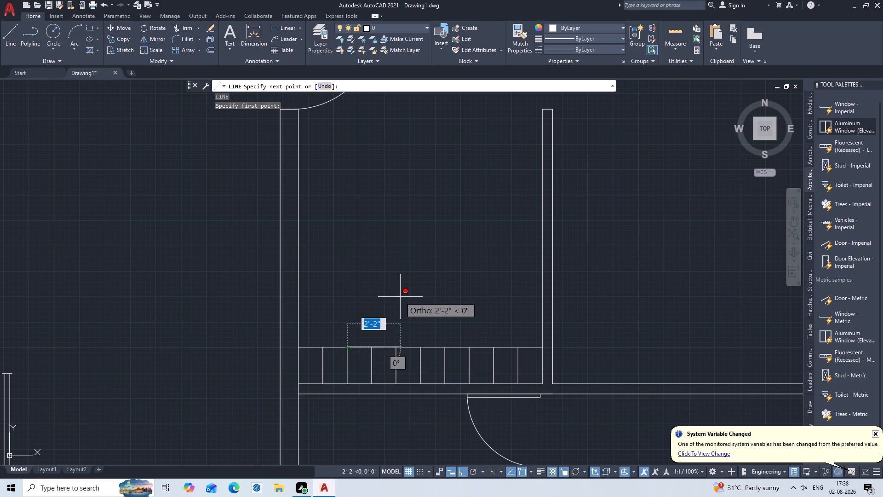
key(4)
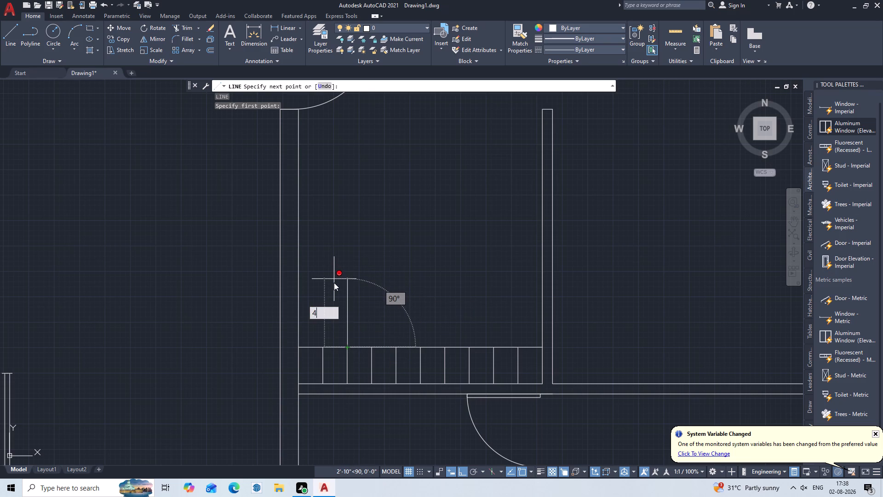
key(apostrophe)
key(Return)
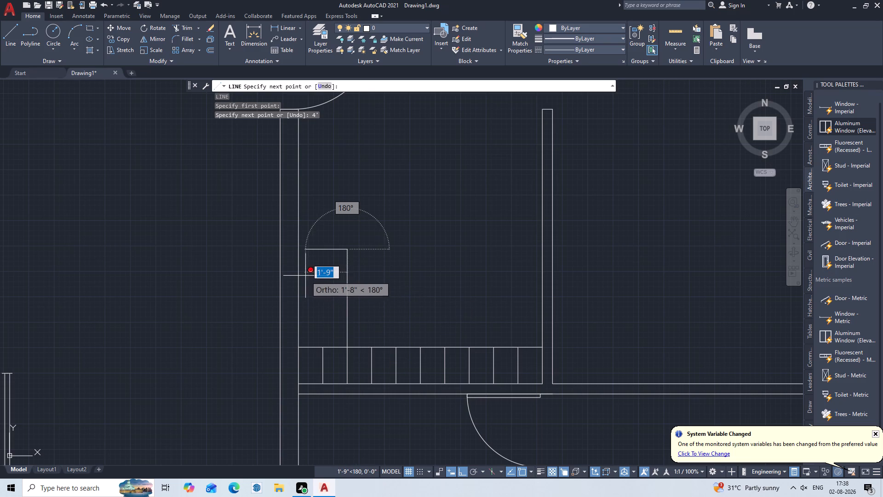
key(2)
key(apostrophe)
key(Return)
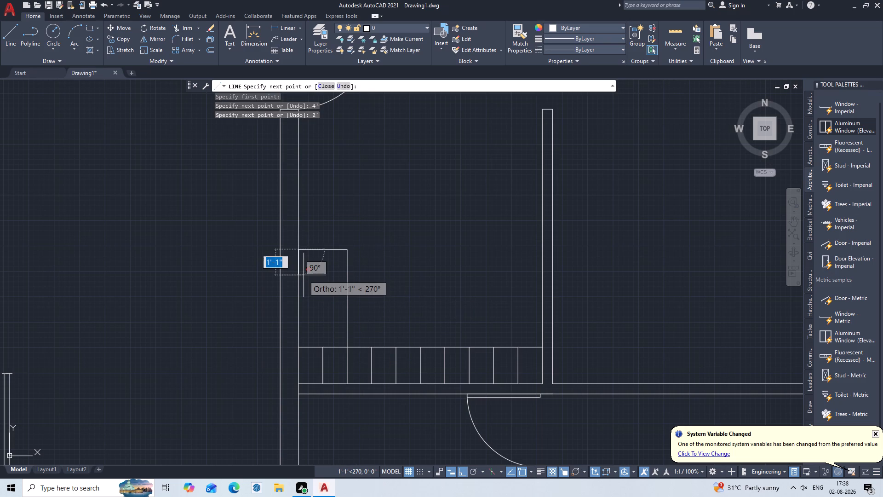
key(Escape)
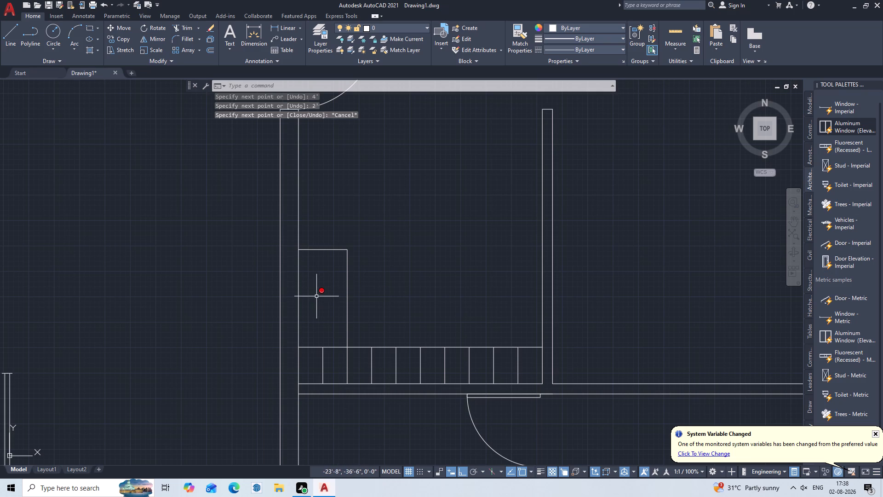
Offset the 2' top line of the west-wall block 1' southward three times in succession, dividing the block.
key(o)
key(Return)
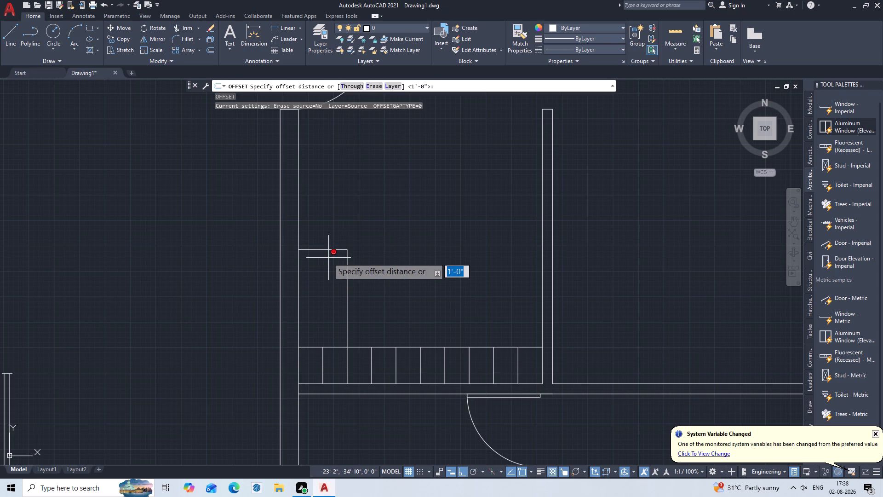
key(1)
key(apostrophe)
key(Return)
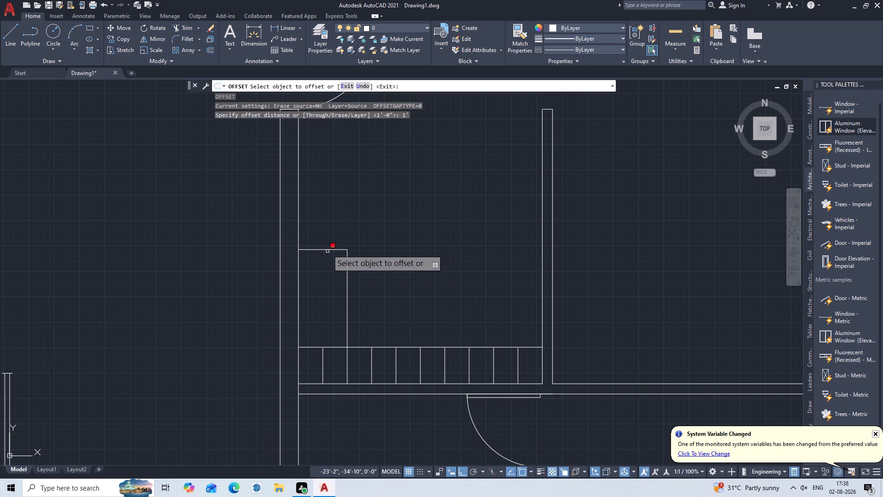
click(329, 248)
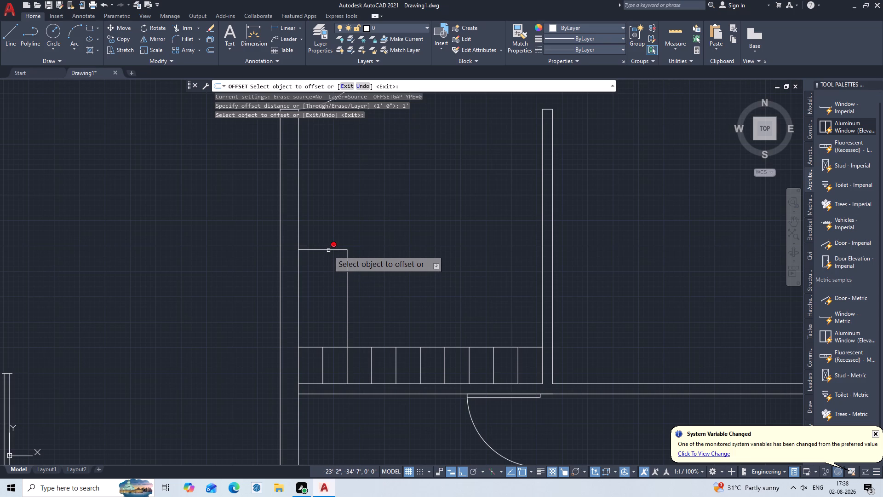
click(328, 250)
click(326, 265)
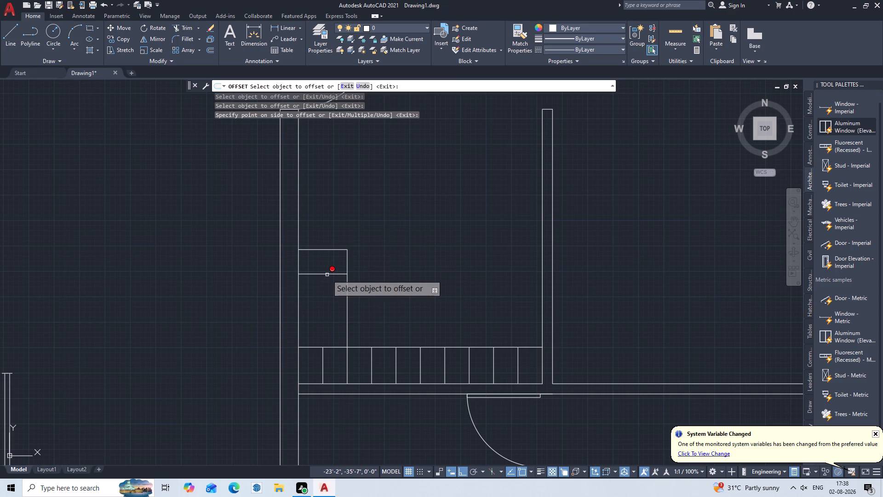
click(327, 275)
click(327, 286)
click(327, 299)
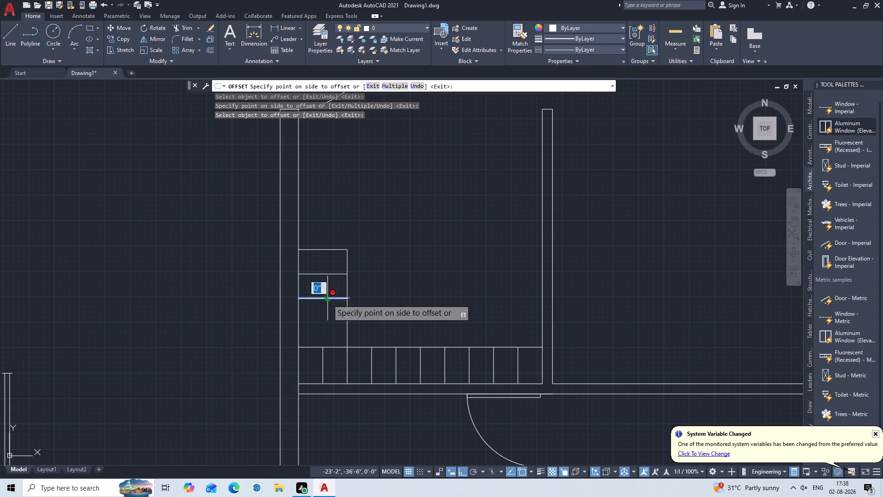
click(327, 310)
key(Escape)
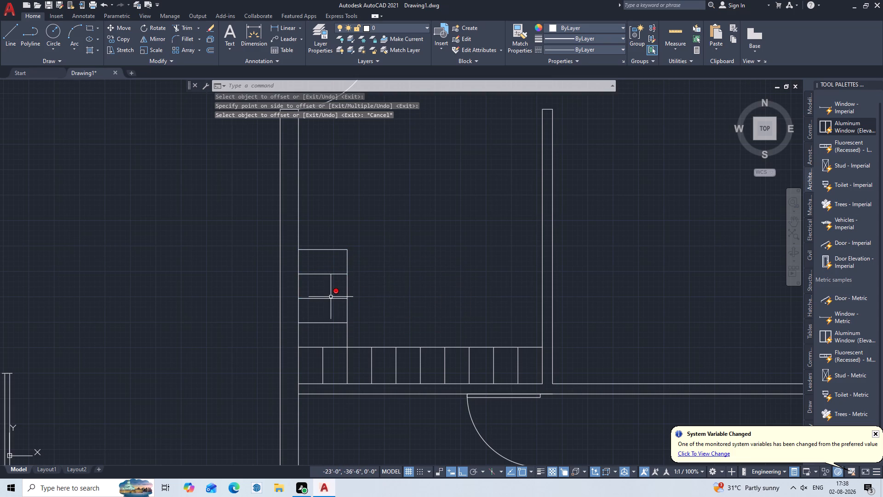
Draw a rectangular outline from the west-wall block's northeast corner: about 5' east, 1.5' north, and back west to the wall.
scroll(377, 256, down, 1)
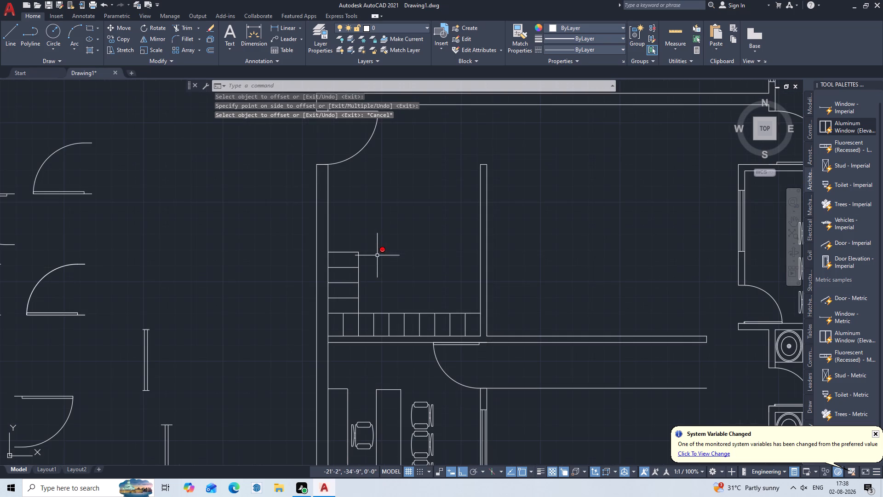
scroll(377, 254, up, 1)
middle_drag(378, 254, 406, 356)
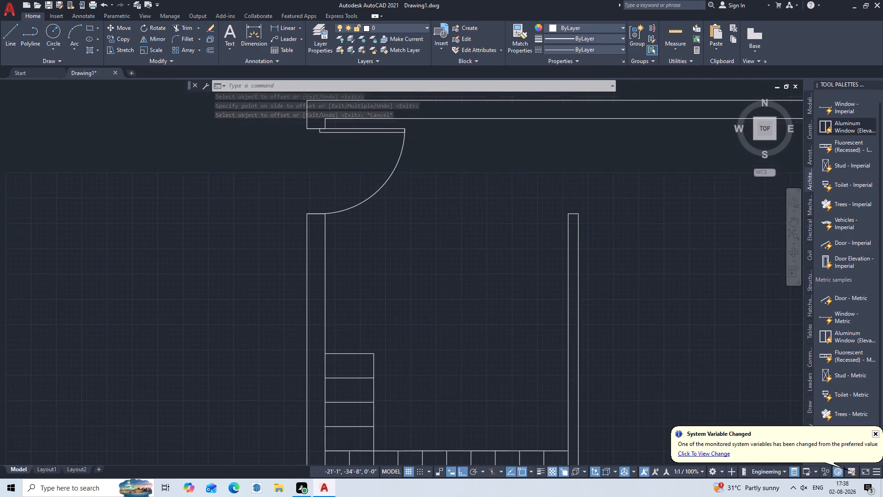
scroll(398, 312, down, 3)
scroll(405, 293, up, 2)
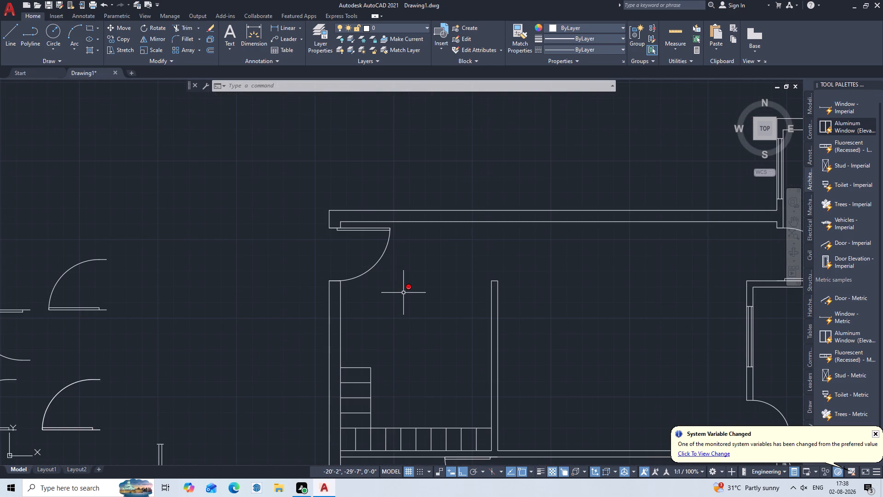
middle_drag(403, 293, 424, 212)
scroll(408, 239, up, 1)
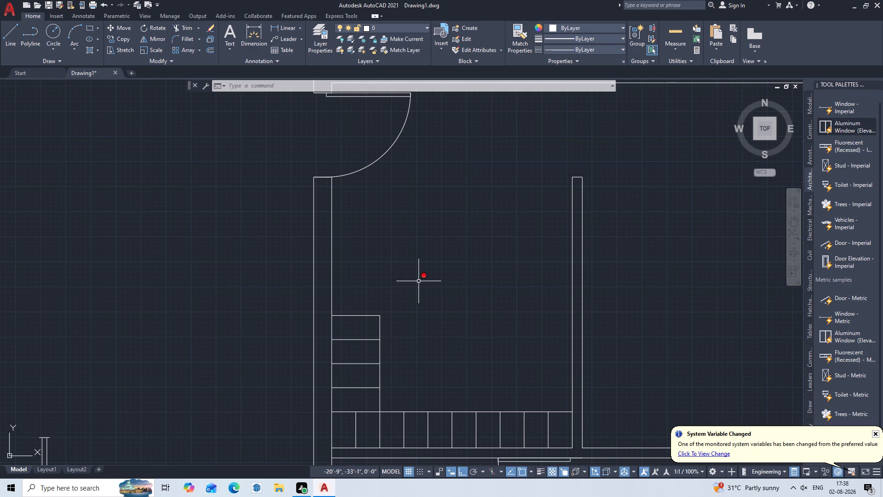
key(l)
key(Return)
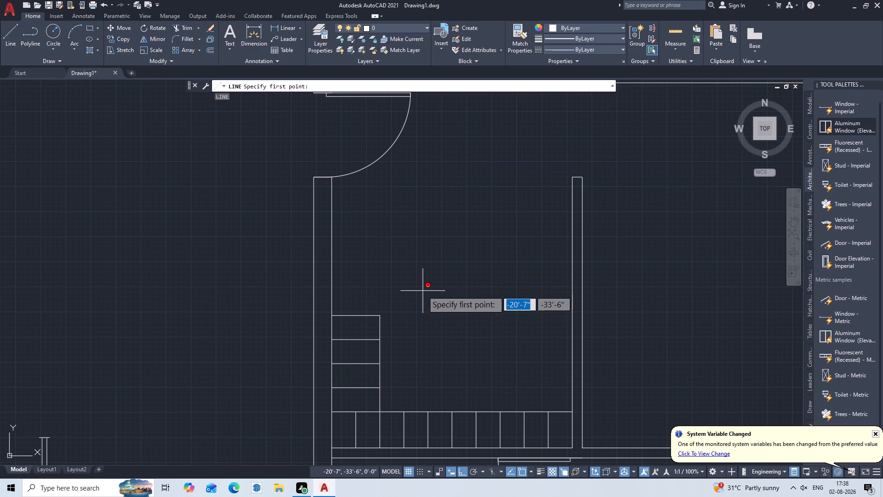
click(381, 316)
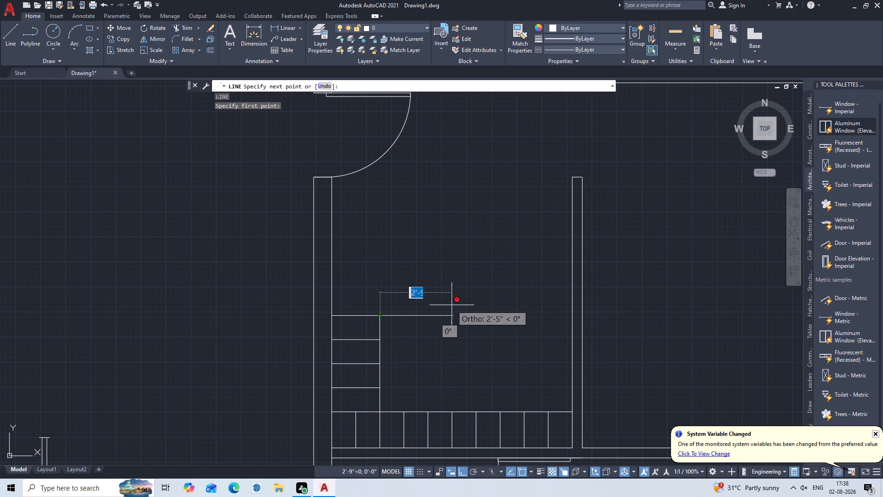
click(500, 306)
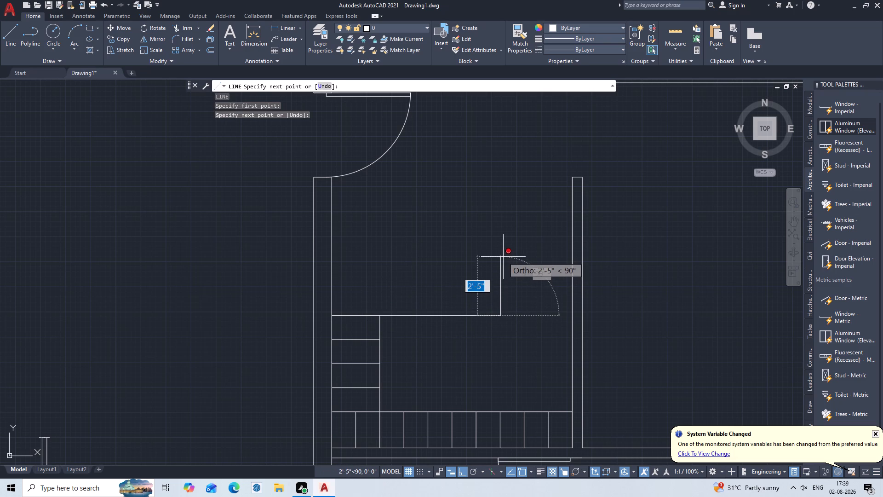
key(1)
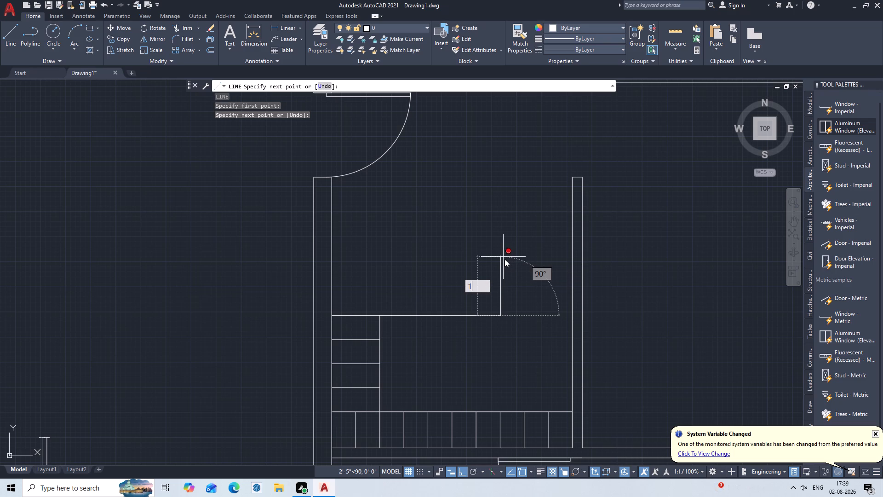
text(.5)
key(apostrophe)
key(Return)
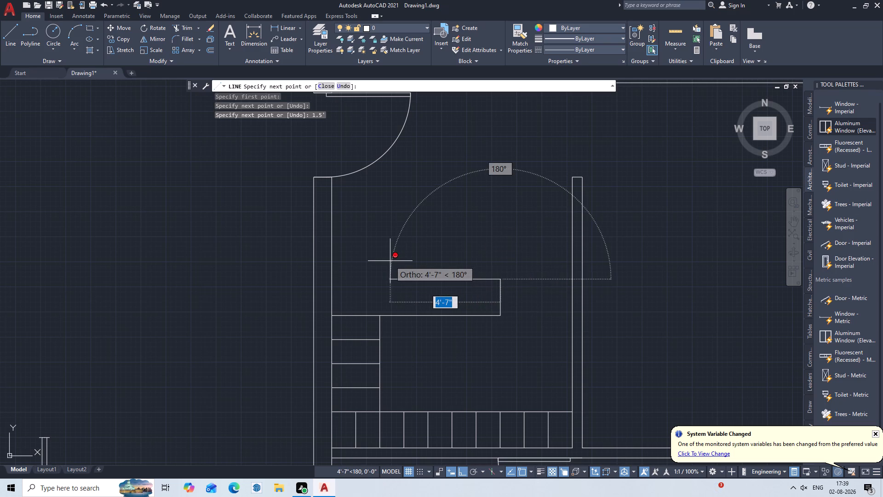
click(328, 283)
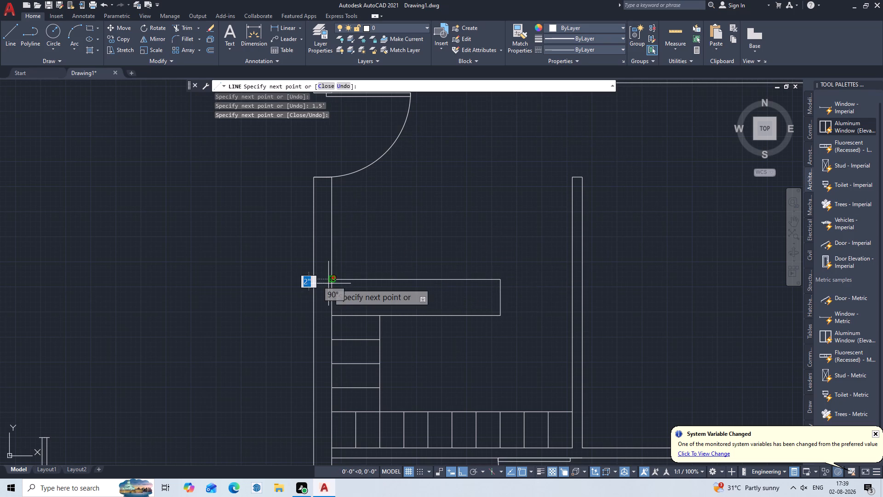
key(Escape)
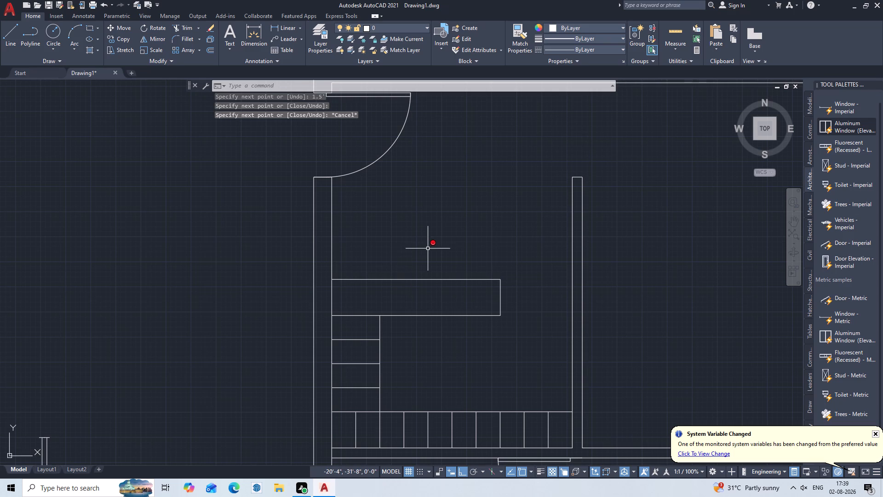
Copy the upper of the two spare desk chairs west of the plan about 7'-6" east into empty space.
middle_drag(428, 248, 435, 136)
scroll(435, 231, down, 1)
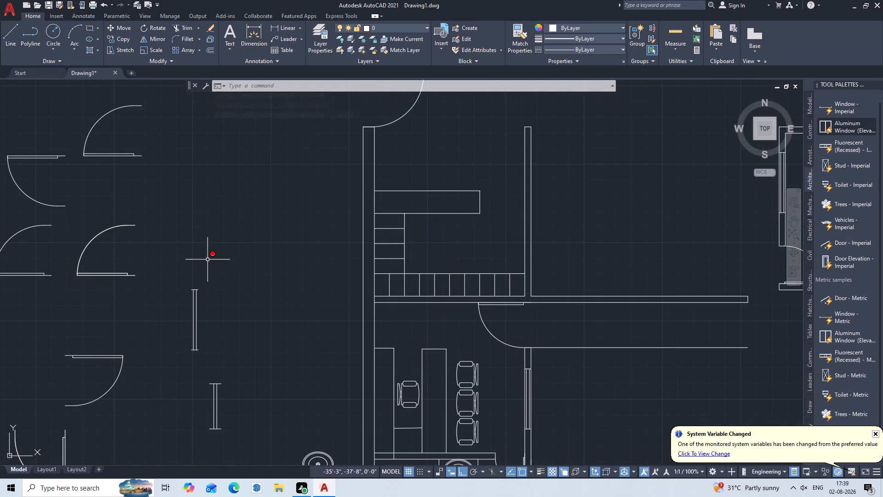
scroll(237, 329, down, 2)
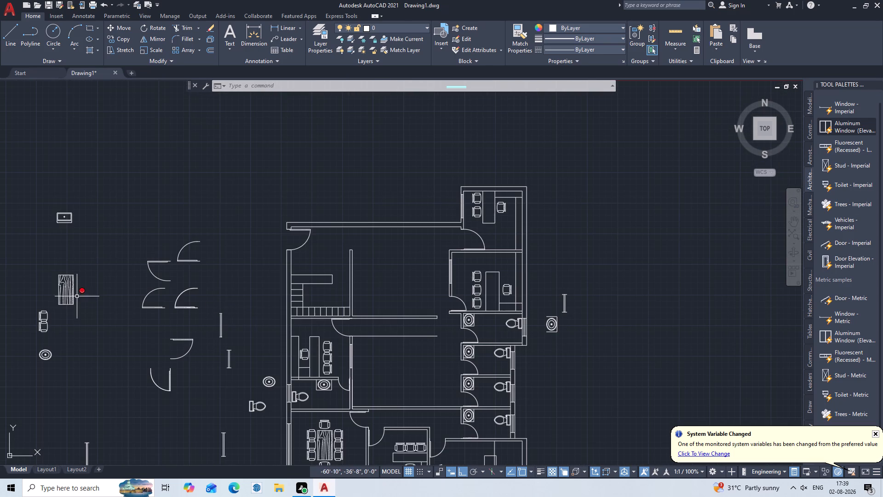
middle_drag(77, 297, 241, 231)
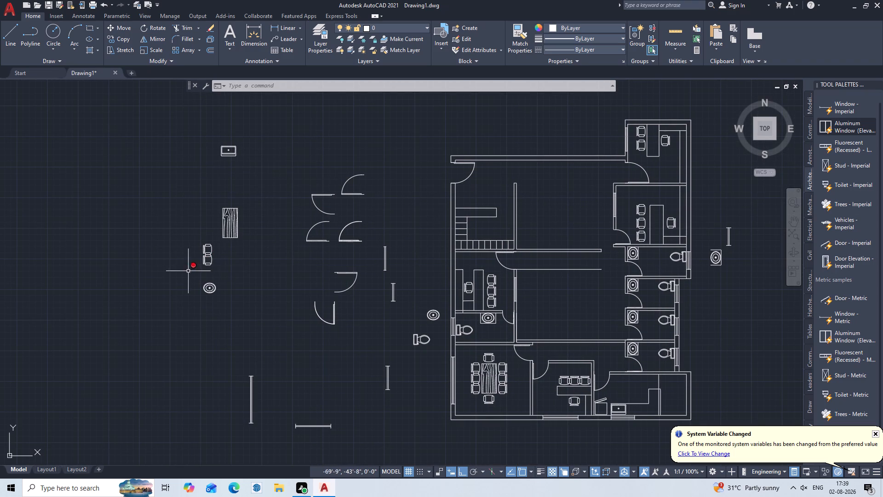
click(213, 237)
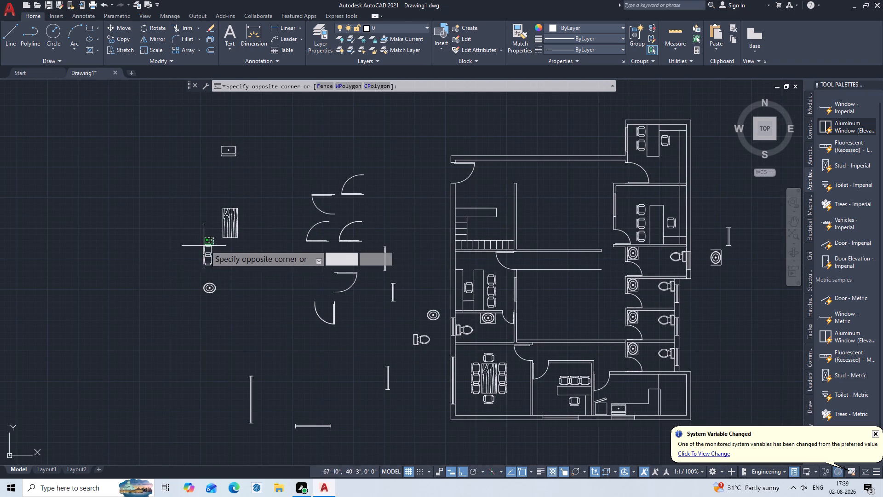
click(201, 249)
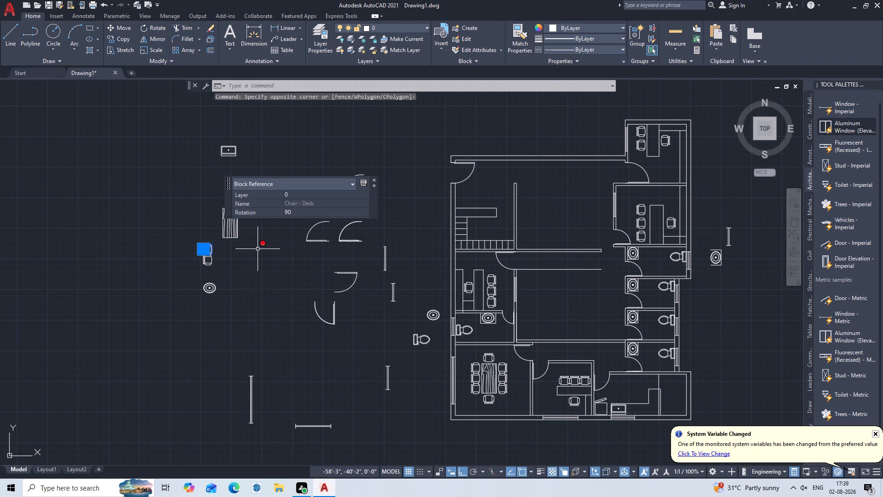
scroll(260, 247, up, 4)
middle_drag(211, 267, 636, 157)
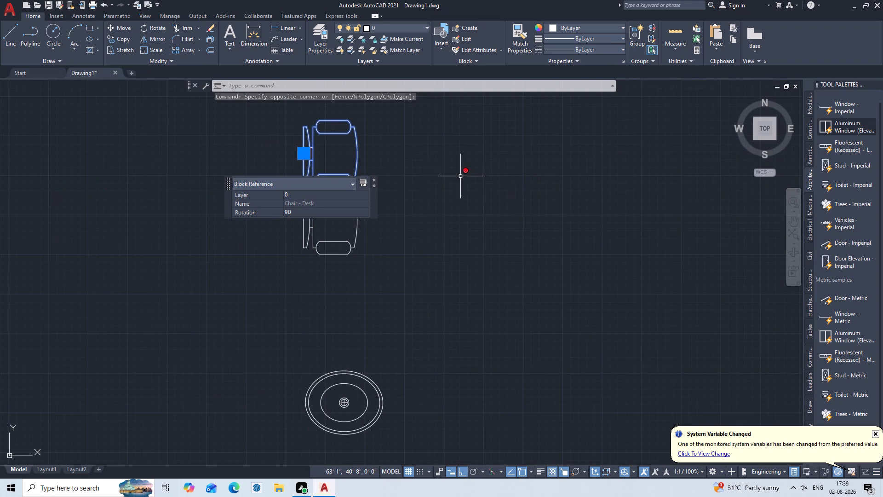
middle_drag(460, 176, 427, 344)
key(c)
key(o)
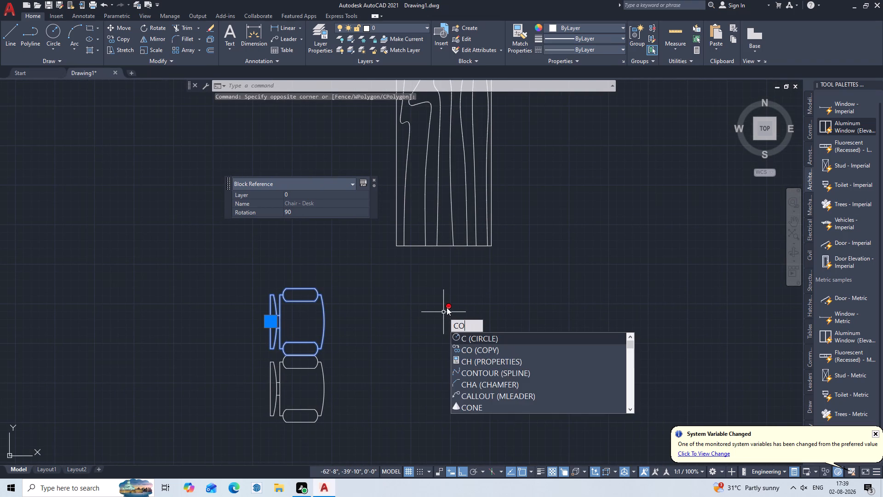
key(p)
key(Return)
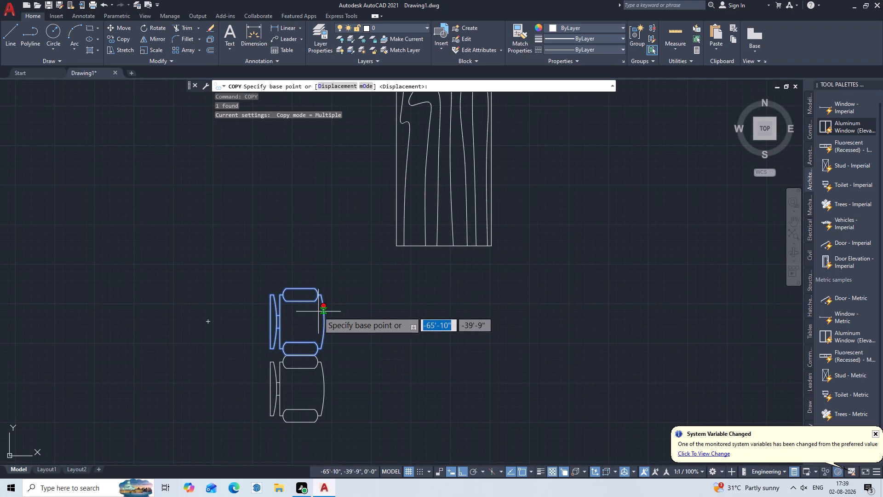
click(325, 323)
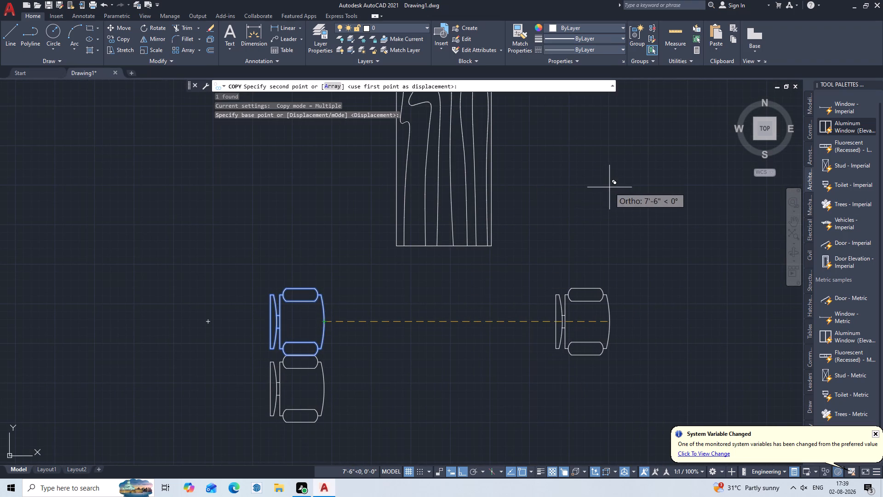
click(609, 187)
middle_drag(608, 225, 470, 144)
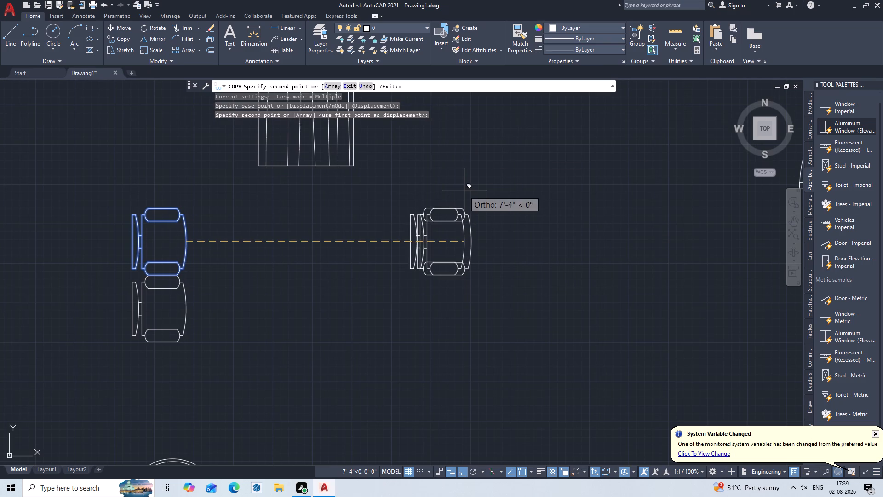
key(Escape)
Rotate the copied desk chair 270° about the lower corner of its seat near the backrest.
text(RO)
key(Return)
click(476, 259)
click(467, 271)
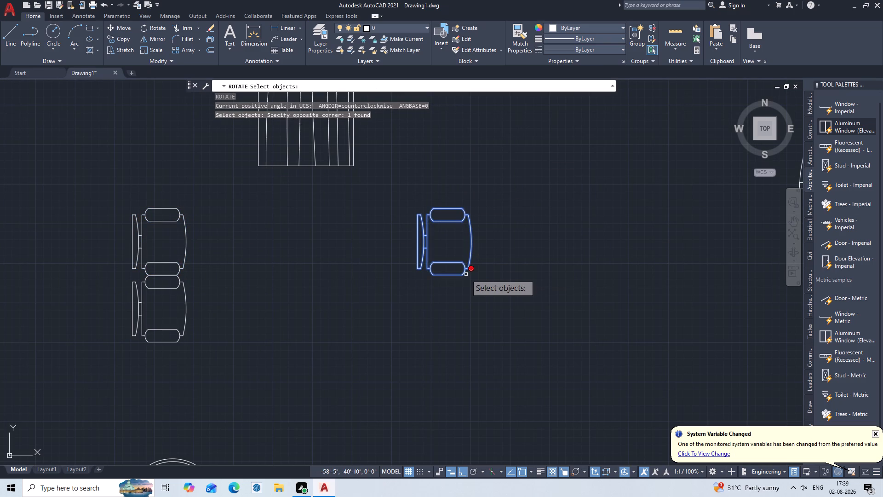
key(Return)
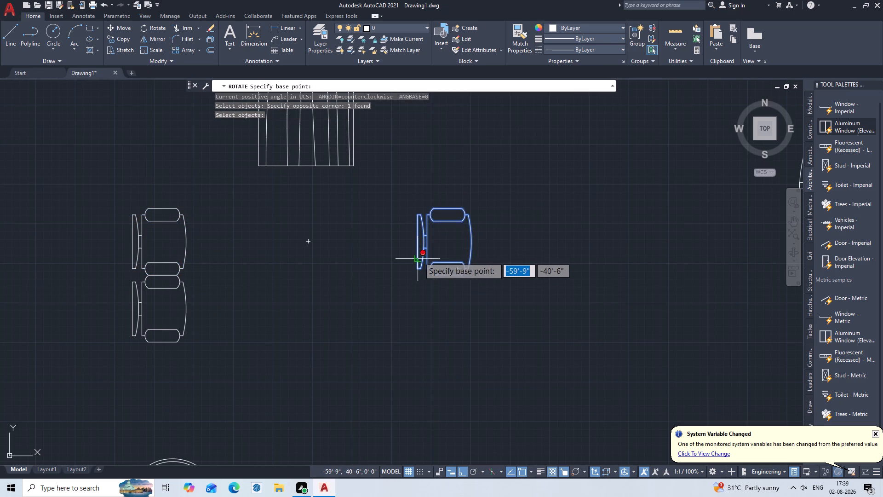
click(429, 268)
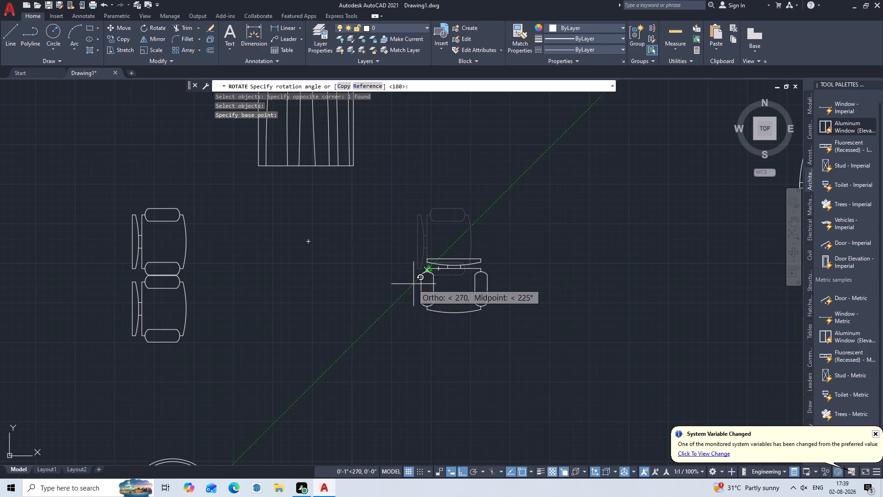
click(424, 282)
middle_drag(486, 259, 478, 240)
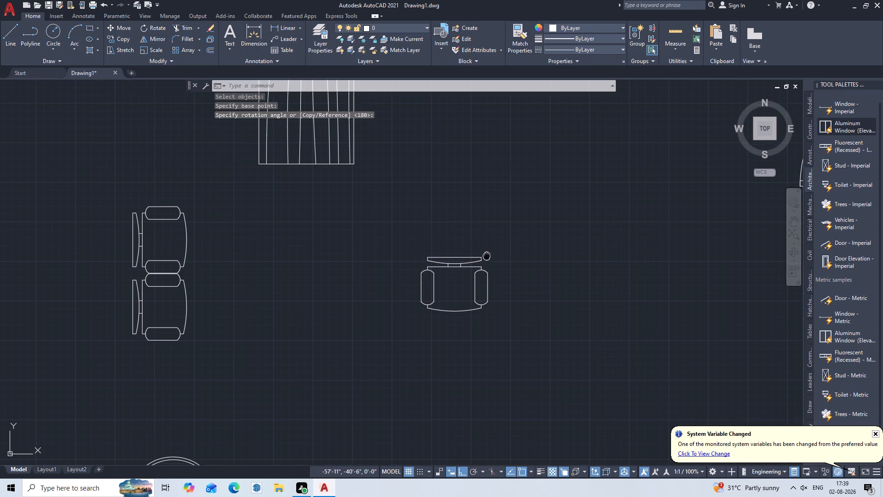
middle_drag(478, 240, 394, 126)
key(Escape)
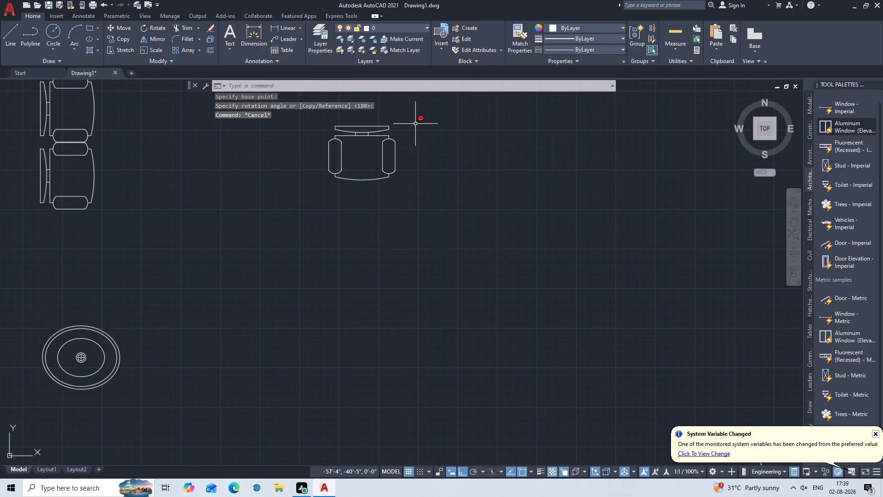
Copy the rotated desk chair eastward twice, about 2' apart, forming a row of three.
drag(415, 122, 383, 157)
drag(367, 174, 343, 201)
drag(338, 208, 333, 213)
key(c)
key(o)
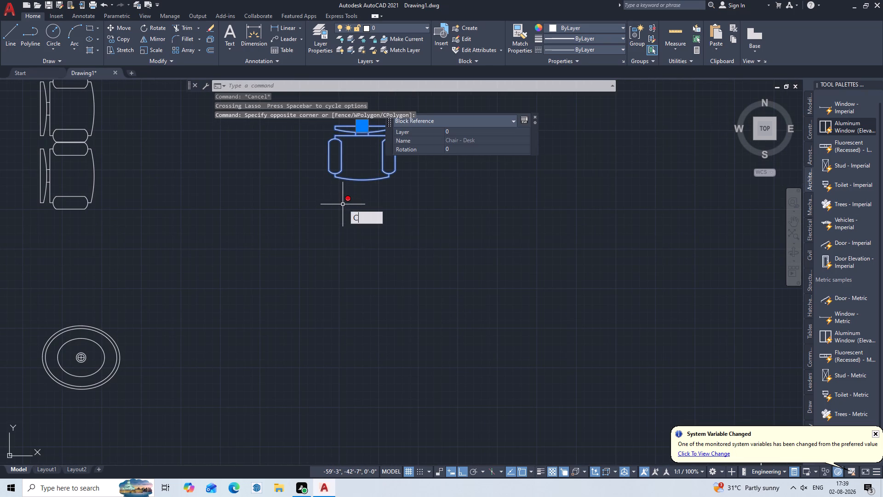
key(p)
key(Return)
click(361, 182)
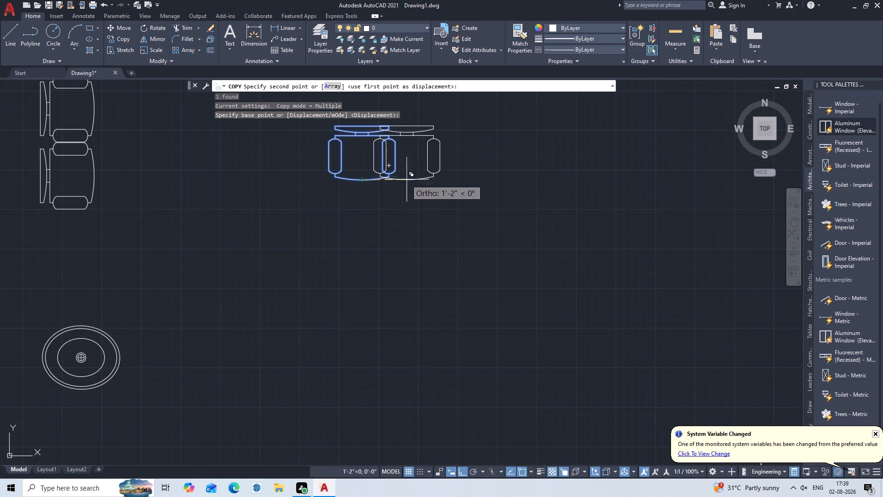
click(439, 181)
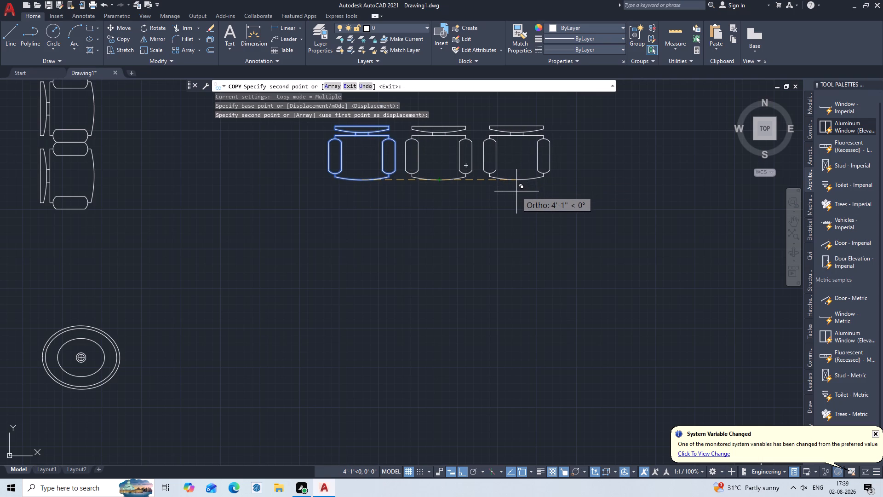
click(517, 191)
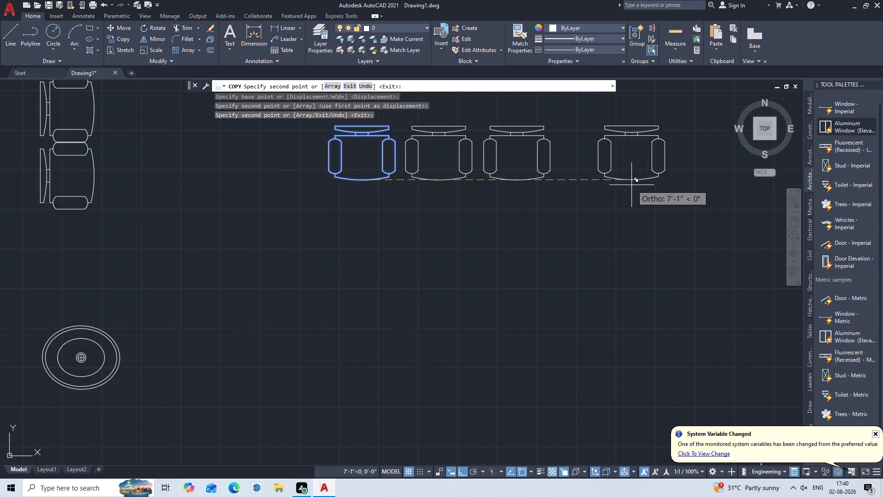
key(Escape)
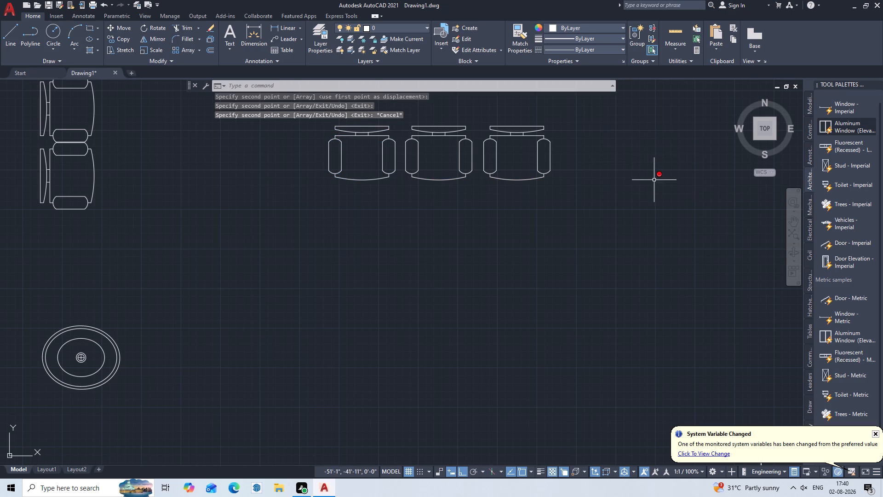
Copy the row of three desk chairs about 37' into the west-side room, just north of the rectangular counter outline.
click(569, 108)
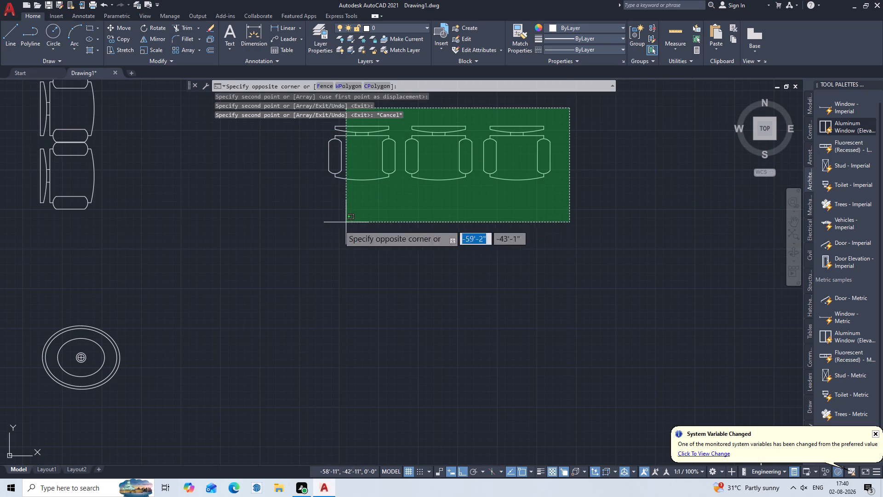
click(297, 214)
key(c)
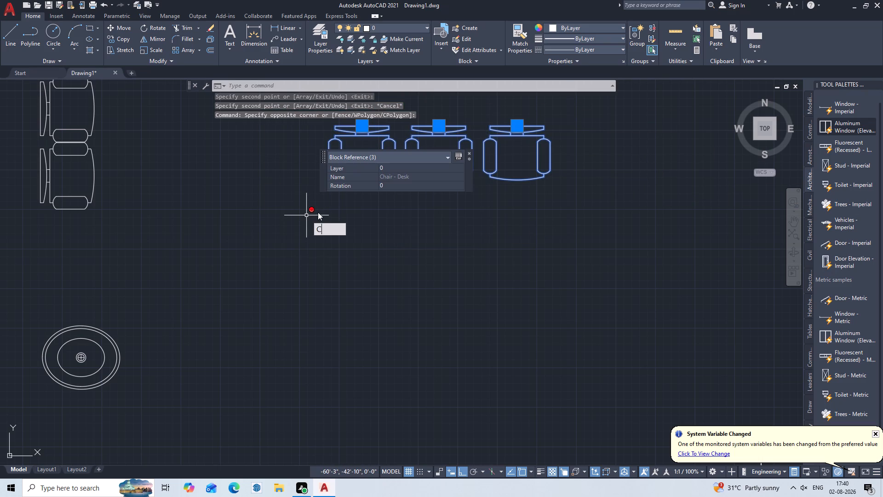
key(o)
key(p)
key(Return)
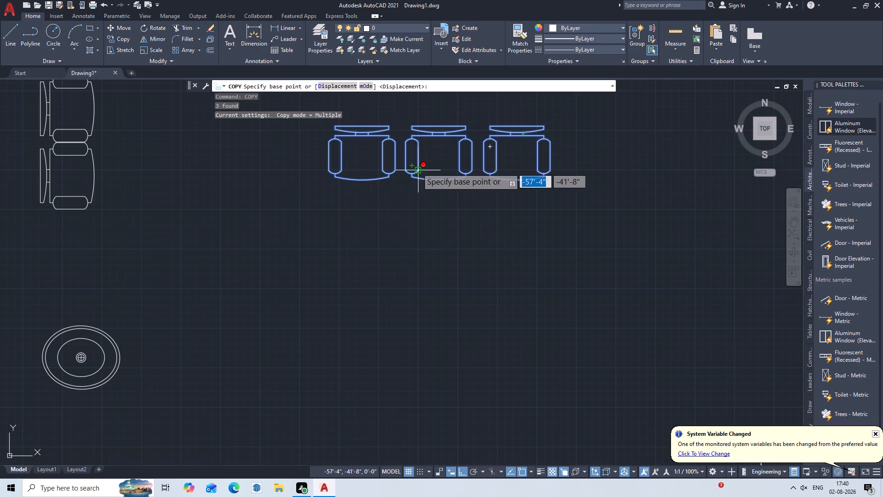
click(335, 125)
scroll(537, 115, down, 2)
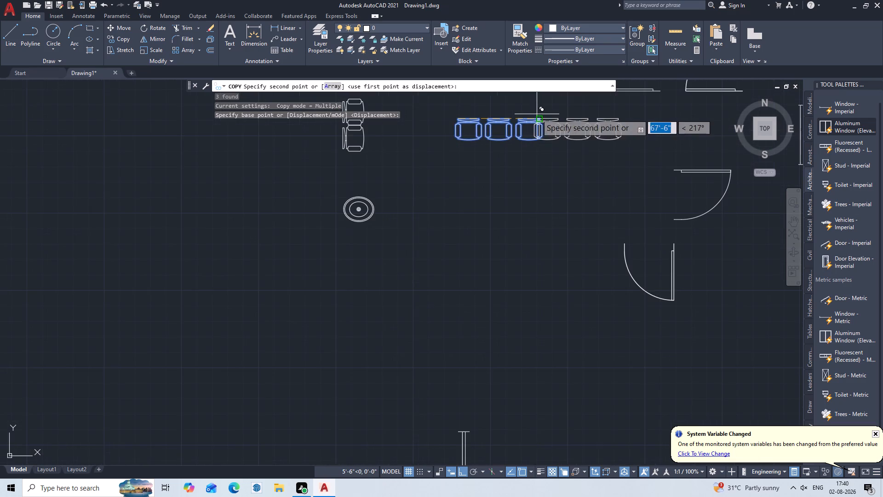
middle_drag(535, 115, 332, 366)
scroll(603, 175, down, 1)
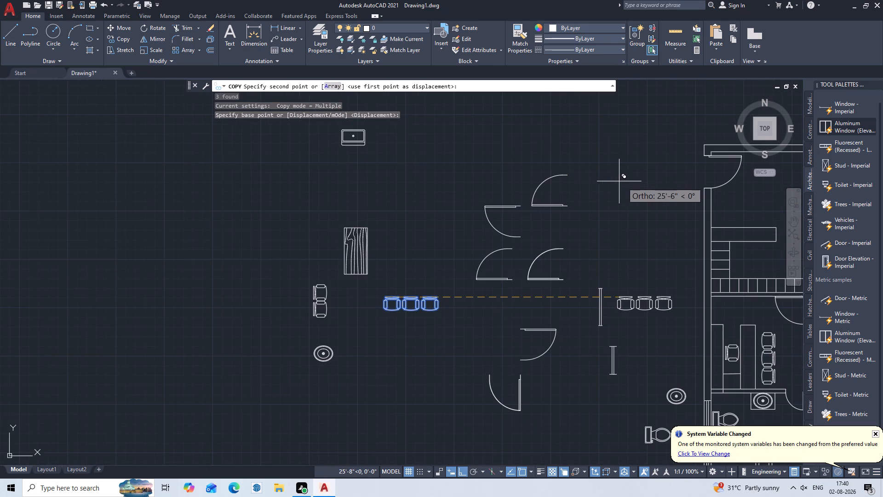
middle_drag(625, 186, 466, 259)
key(F8)
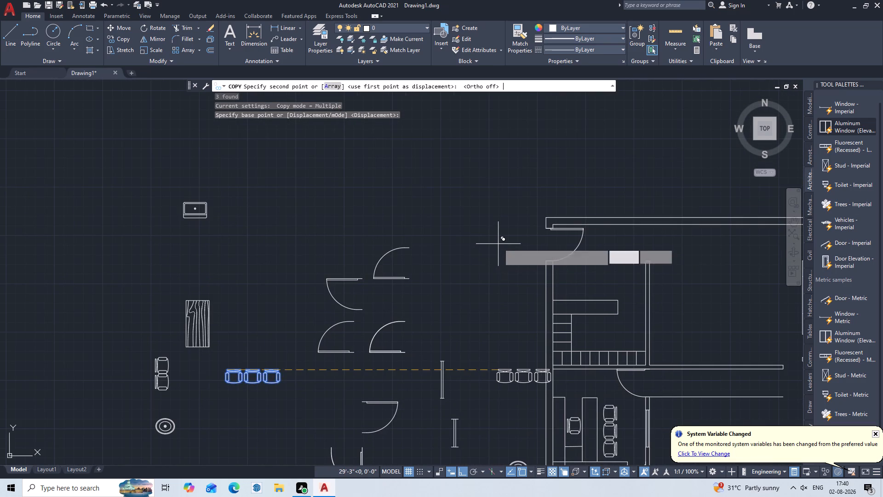
middle_drag(573, 279, 535, 223)
scroll(534, 227, up, 2)
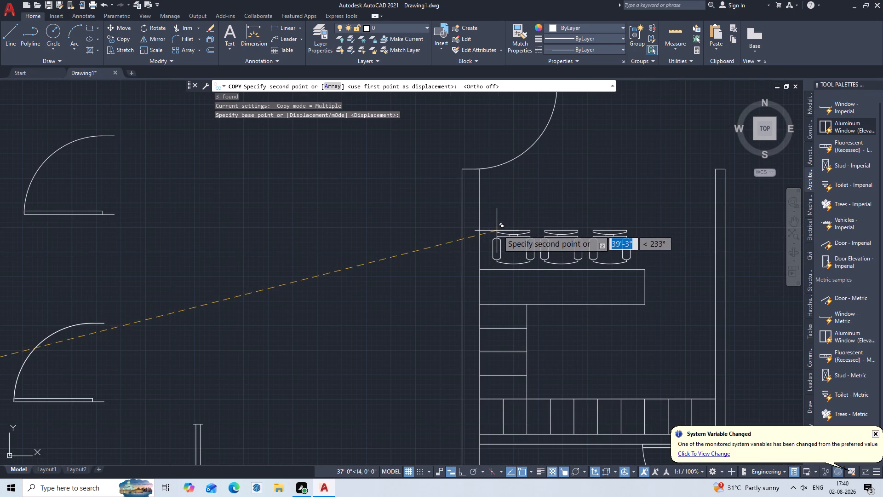
click(499, 229)
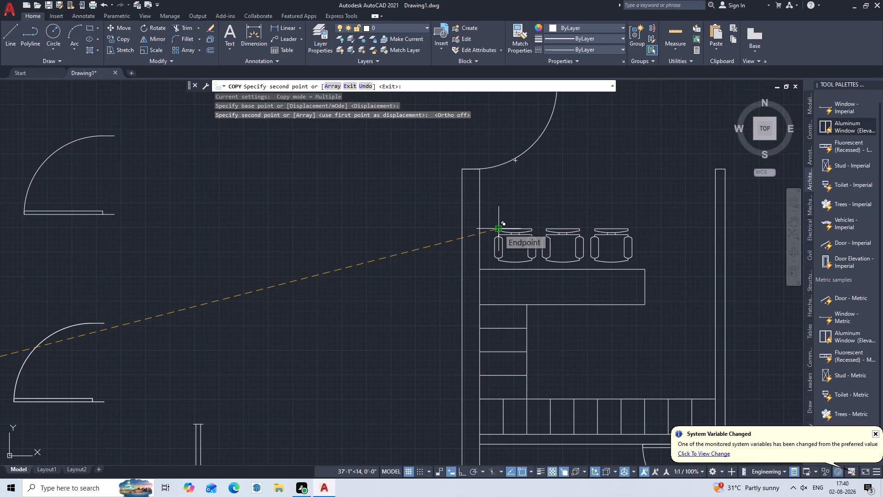
key(Escape)
Copy the easternmost chair of the new row about 4' south, to the other side of the counter.
middle_drag(532, 249, 490, 196)
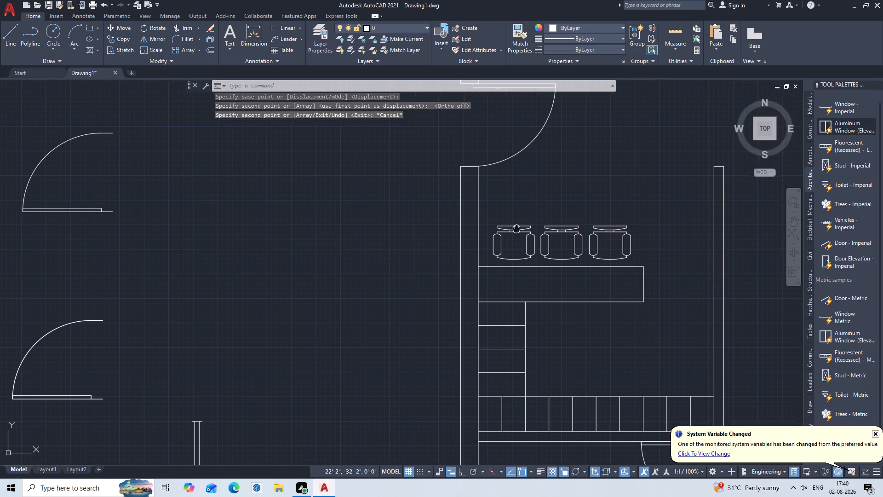
middle_drag(490, 196, 455, 153)
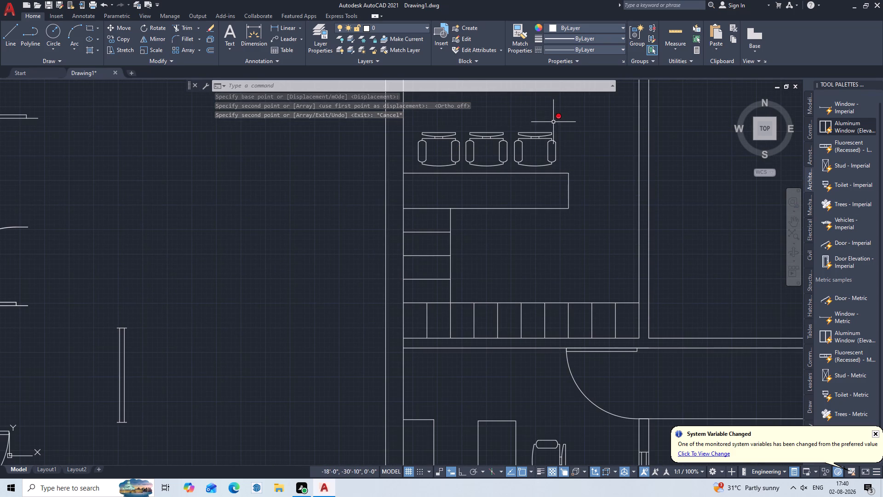
click(553, 122)
click(541, 147)
key(c)
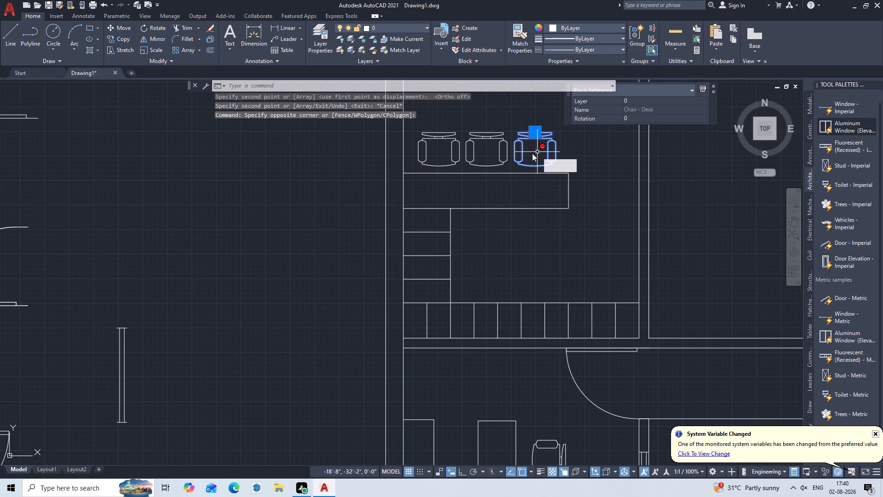
key(o)
key(p)
key(Return)
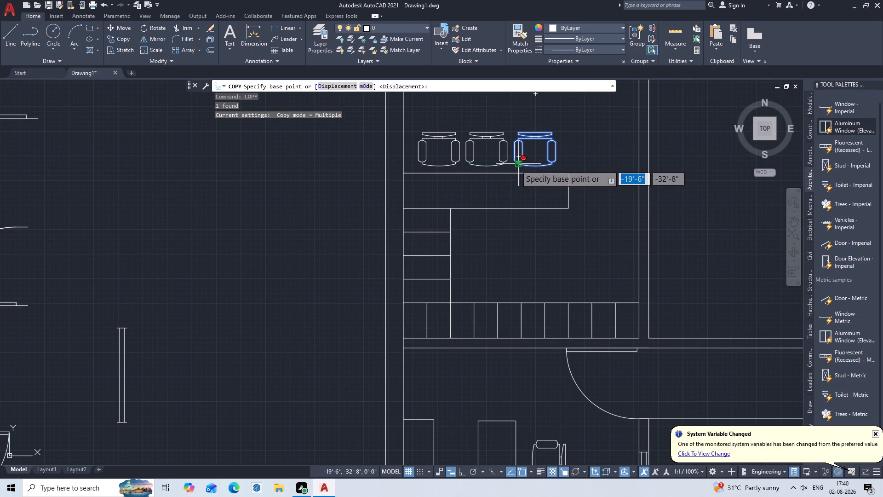
click(516, 167)
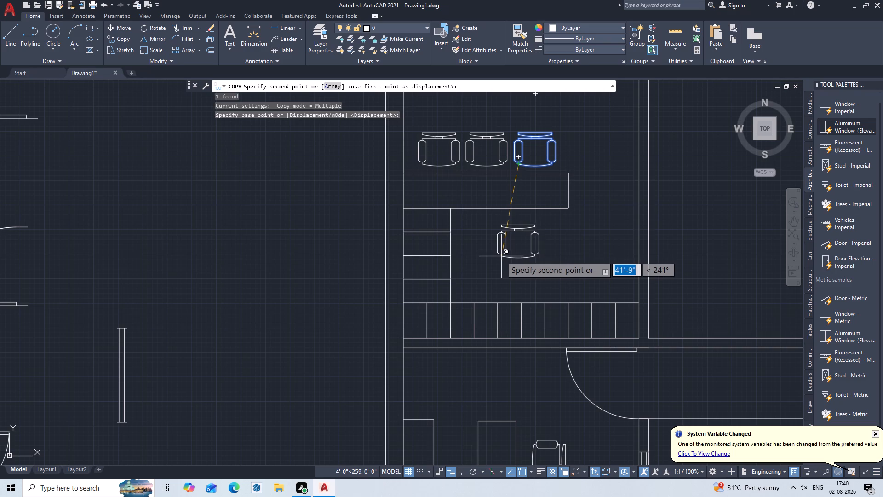
click(497, 254)
key(Escape)
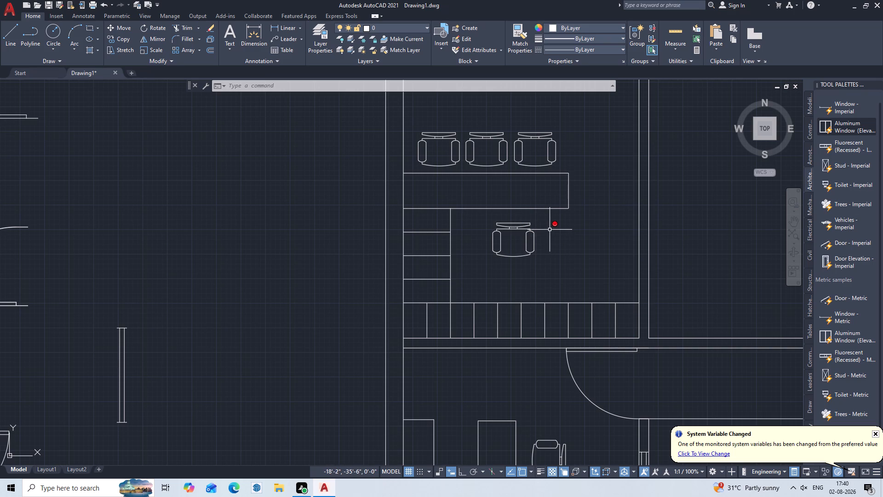
Rotate the copied desk chair south of the counter 180° about its southwest seat corner.
key(r)
key(o)
key(Return)
click(538, 223)
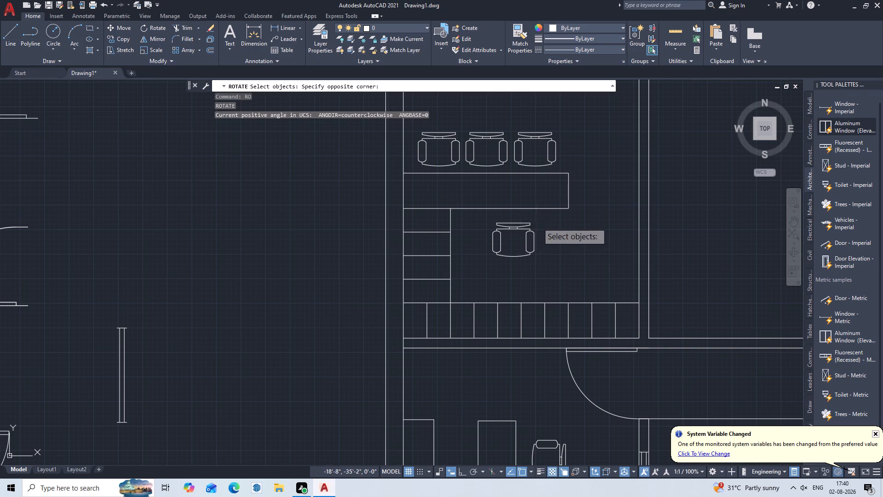
click(520, 244)
key(Return)
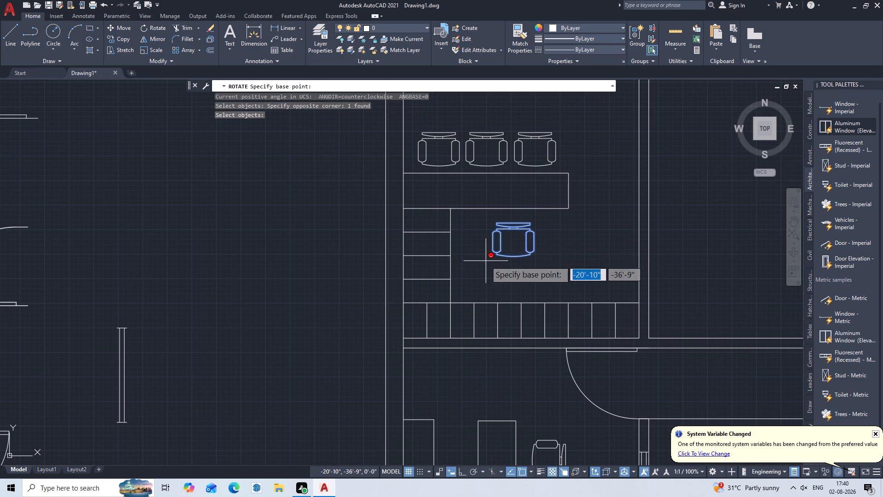
click(497, 256)
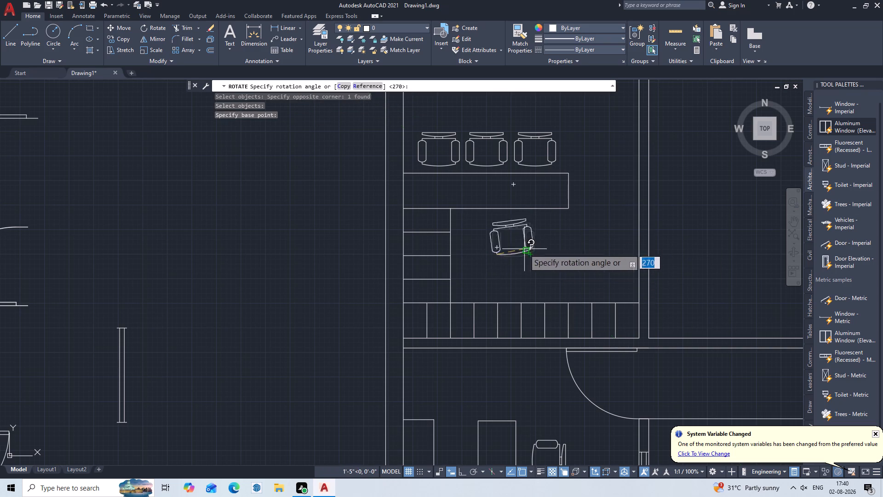
key(F8)
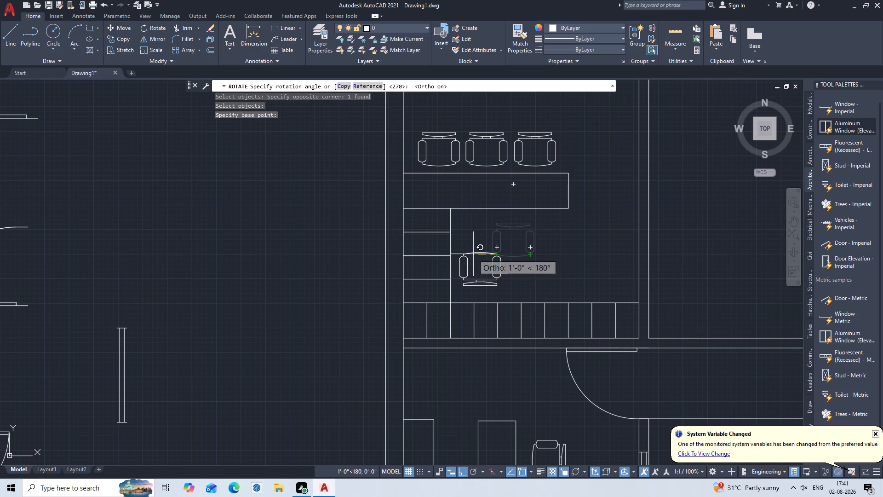
click(473, 254)
Move the rotated desk chair about 1'-6" northeast from its front edge, to just south of the counter.
key(m)
key(Return)
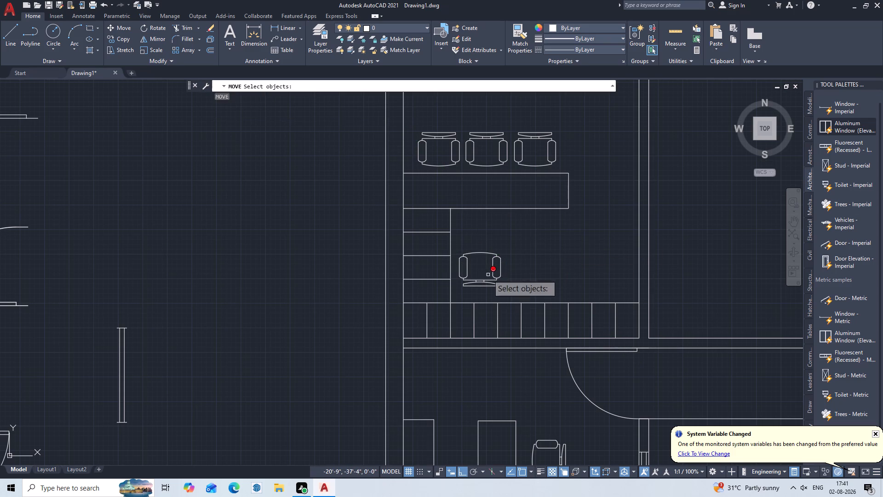
click(498, 265)
click(492, 275)
key(Return)
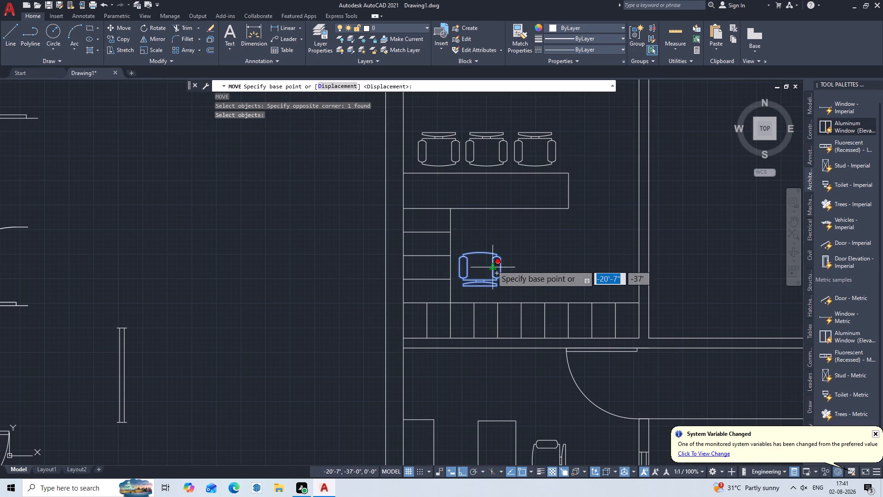
click(476, 251)
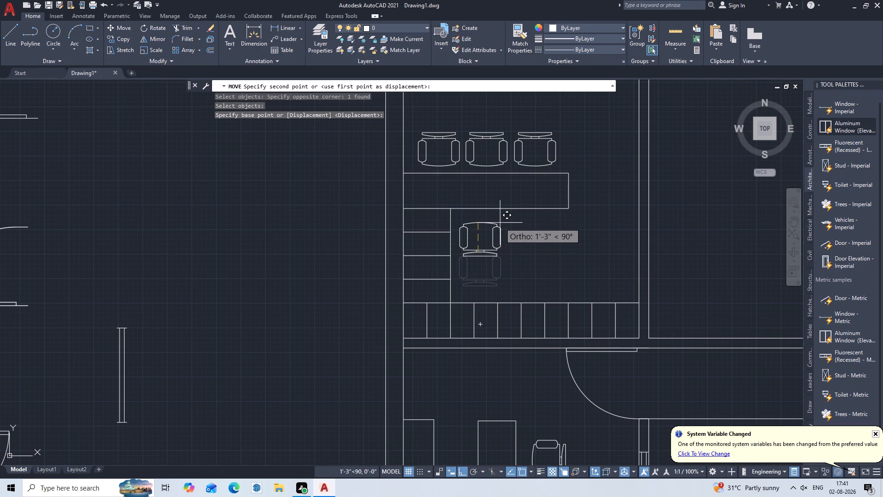
key(F8)
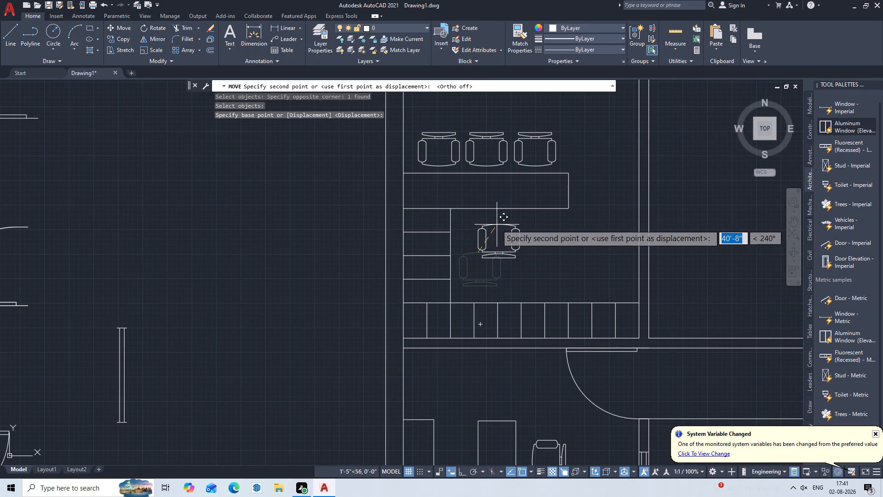
click(494, 219)
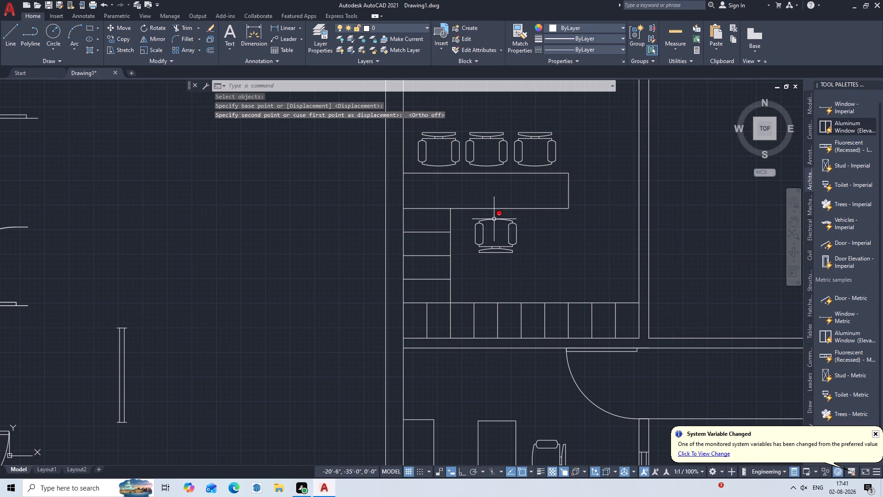
key(Escape)
Examine the rooms across the whole floor plan to review the furniture layout.
scroll(528, 225, down, 1)
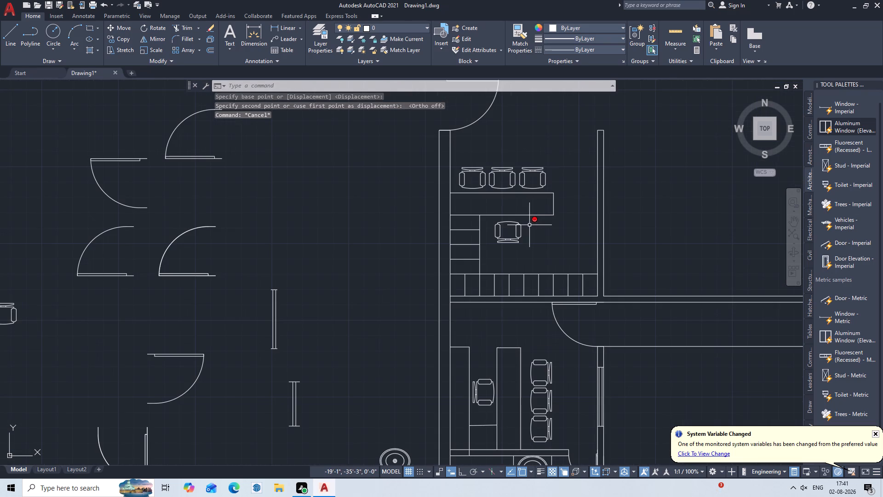
middle_drag(529, 225, 451, 261)
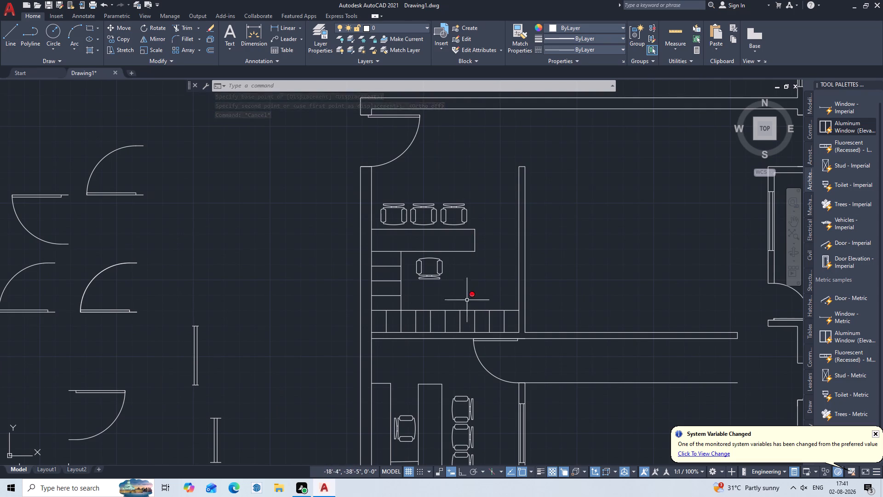
middle_drag(477, 291, 382, 126)
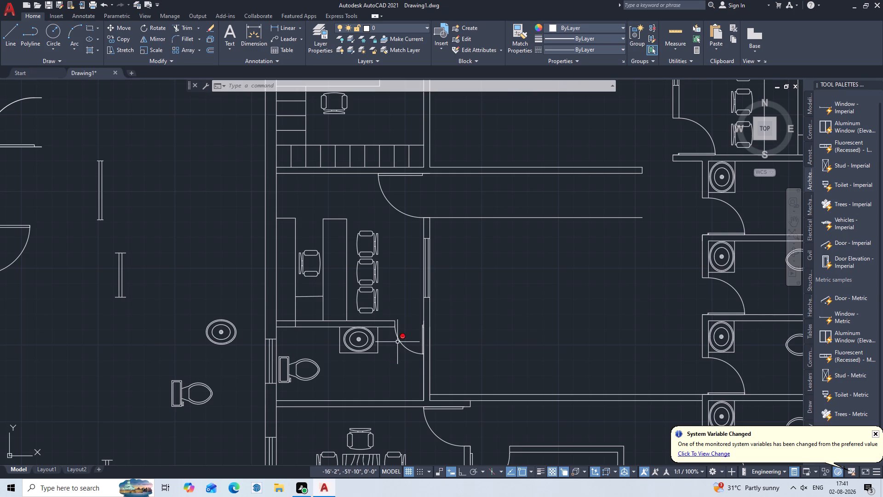
middle_drag(397, 342, 356, 232)
middle_drag(385, 384, 385, 385)
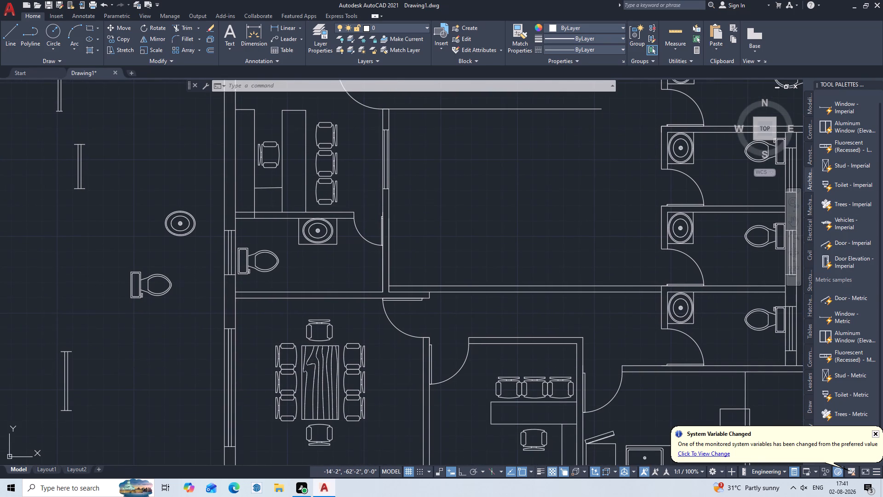
middle_drag(385, 385, 361, 288)
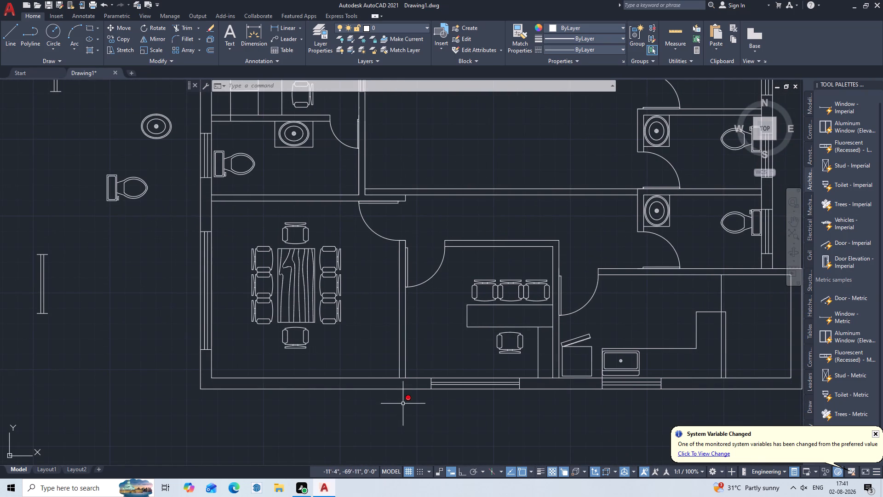
middle_drag(406, 405, 218, 455)
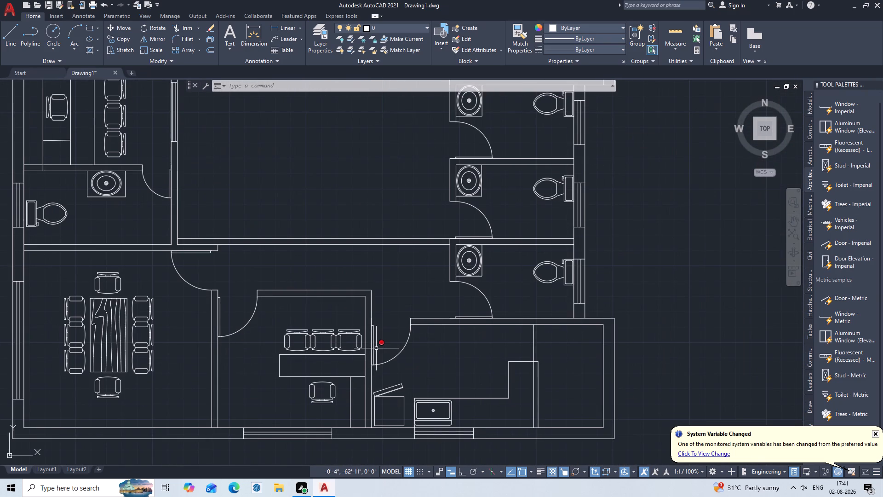
middle_drag(376, 347, 298, 469)
middle_drag(327, 362, 365, 467)
middle_drag(395, 311, 362, 471)
scroll(370, 396, down, 2)
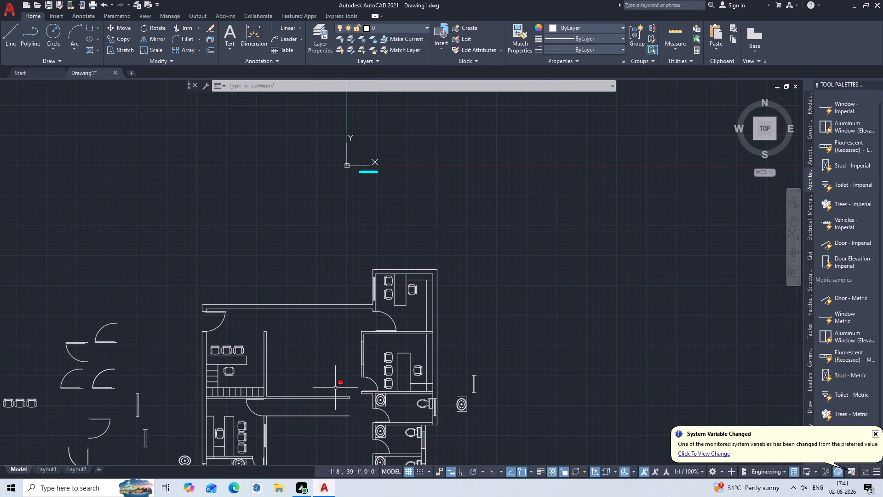
middle_drag(336, 383, 421, 298)
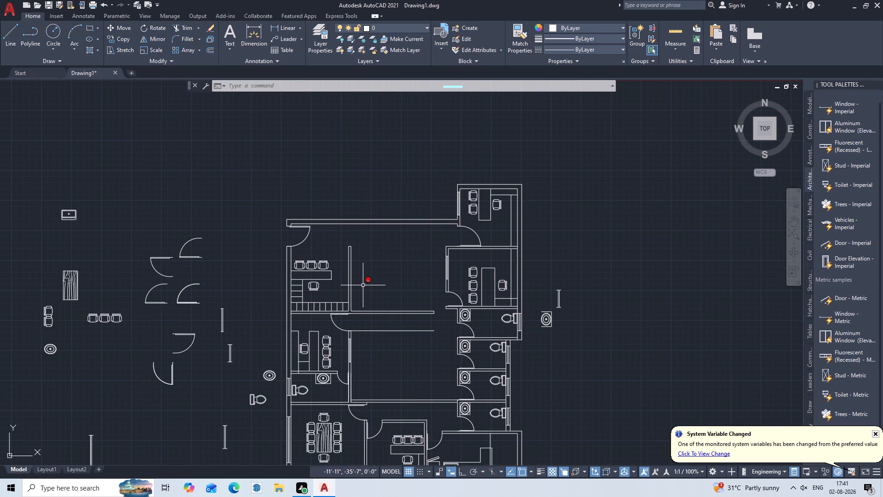
scroll(363, 285, up, 2)
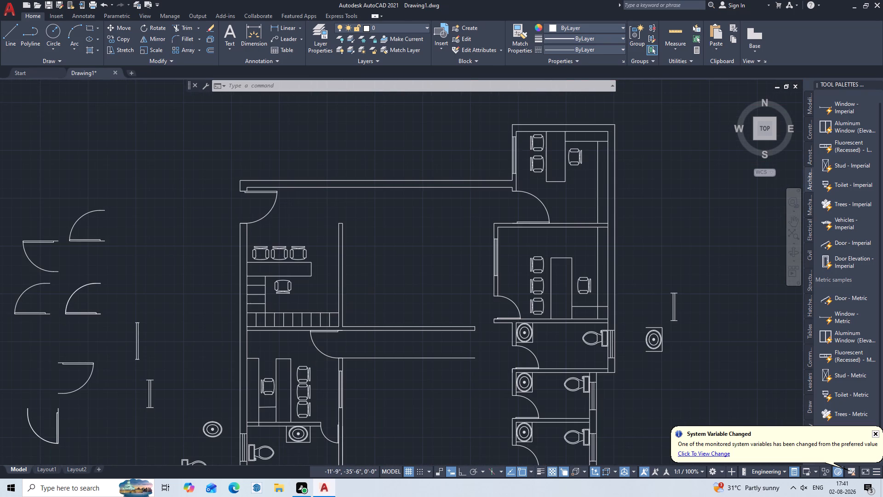
scroll(378, 318, down, 2)
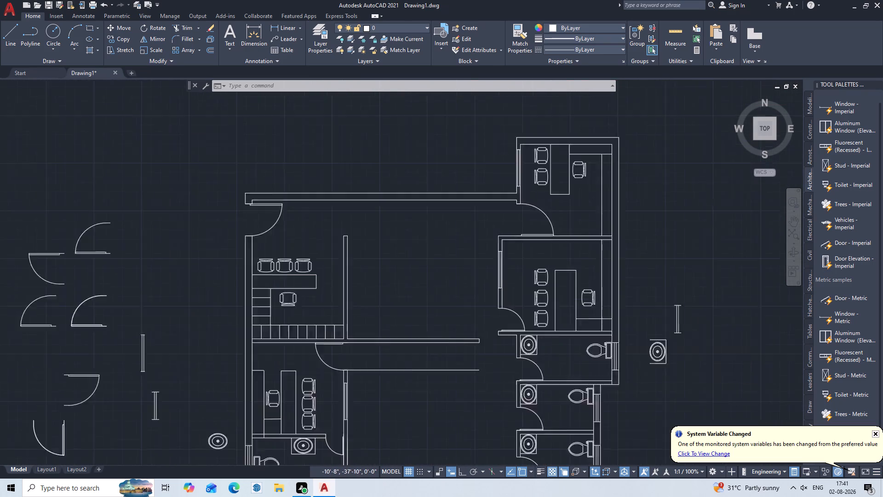
middle_drag(371, 337, 408, 232)
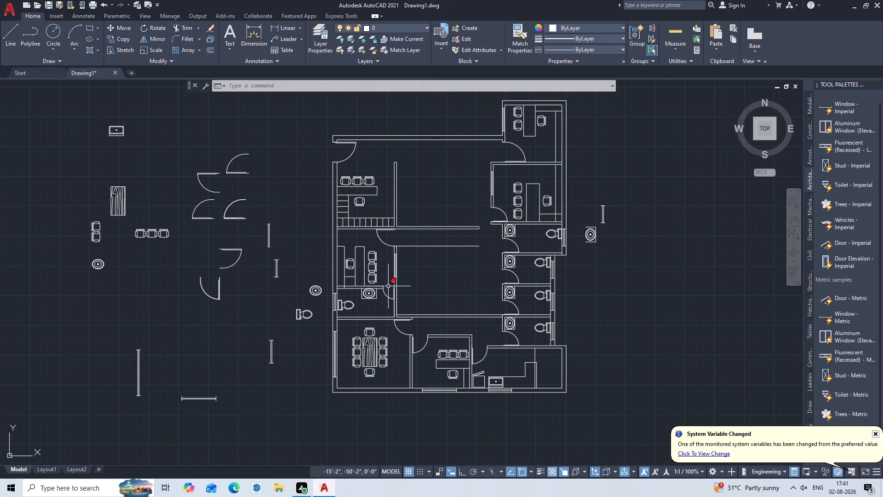
middle_drag(423, 228, 391, 246)
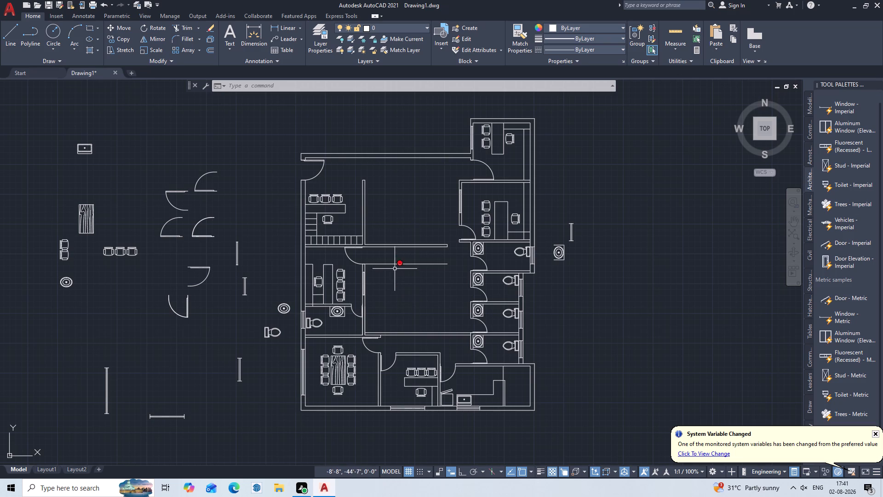
Insert the three-seat roundback sofa block from the Home - Space Planner library among the spare blocks west of the floor plan.
scroll(392, 265, up, 3)
middle_drag(393, 265, 367, 478)
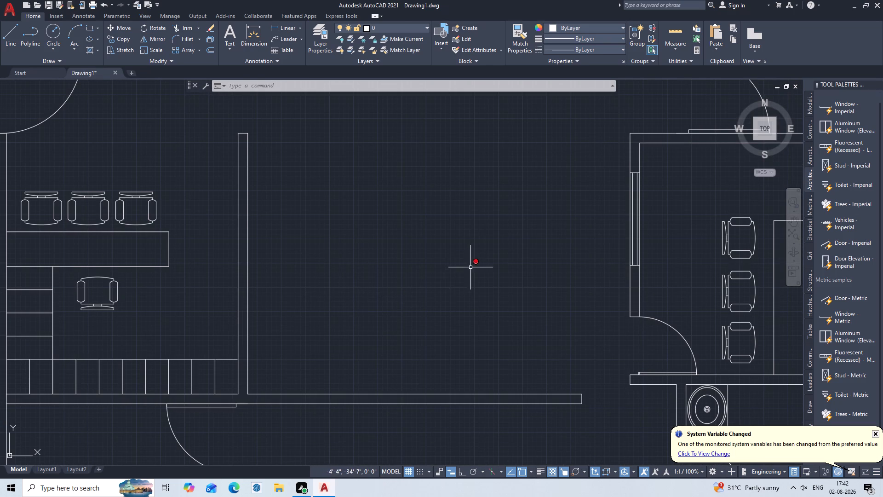
key(ctrl+2)
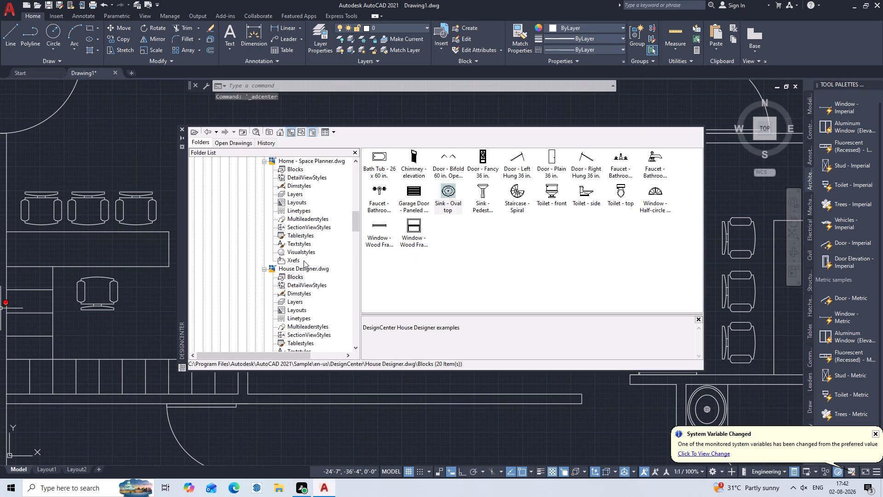
click(293, 278)
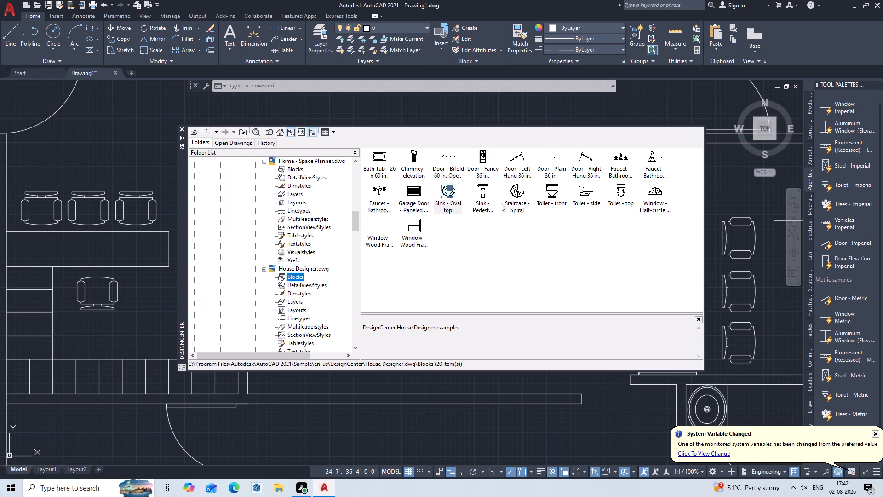
click(296, 170)
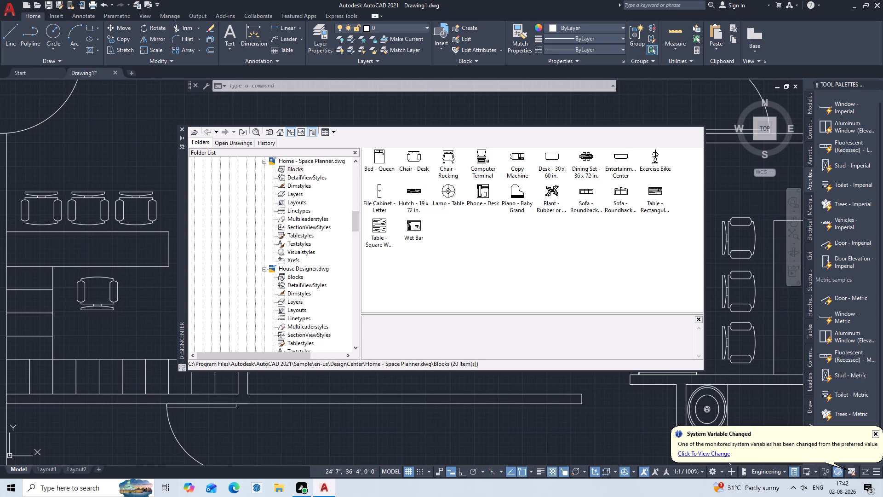
scroll(30, 261, down, 5)
middle_drag(67, 247, 237, 200)
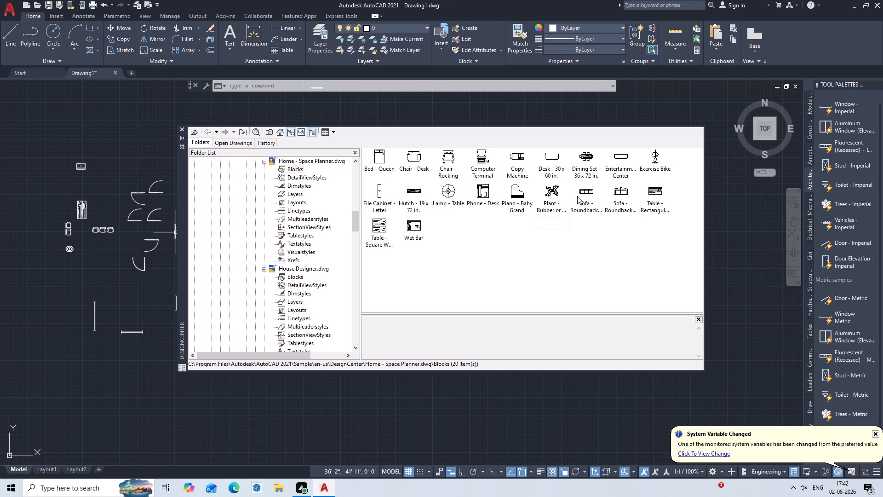
drag(584, 194, 146, 262)
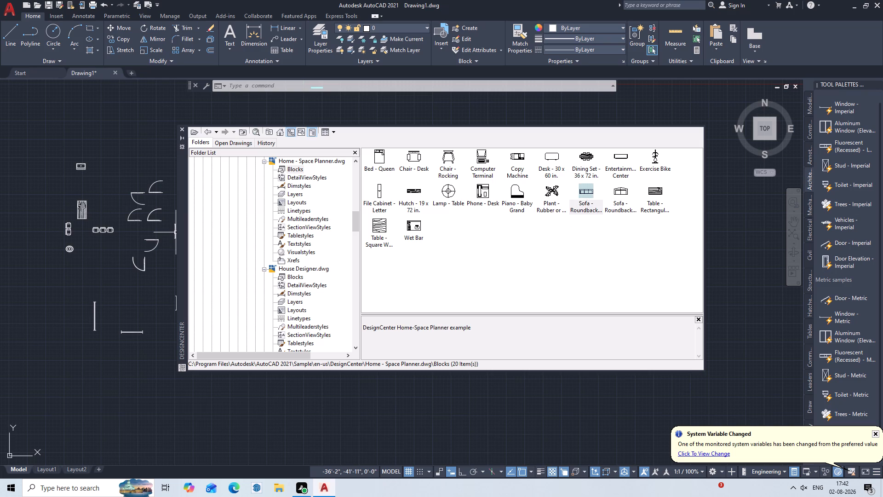
drag(146, 262, 126, 288)
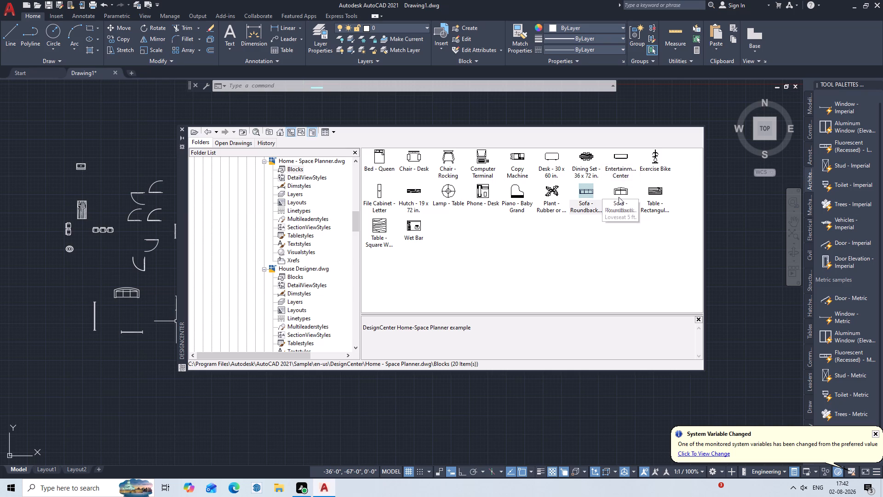
Insert the 5 ft roundback loveseat block among the spare blocks, south of the three-seat sofa, and close the block library.
drag(619, 197, 131, 320)
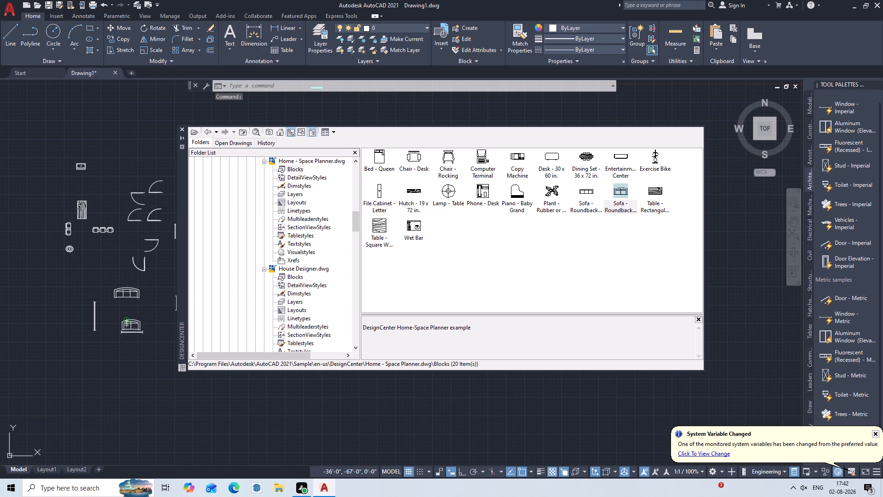
drag(131, 320, 141, 355)
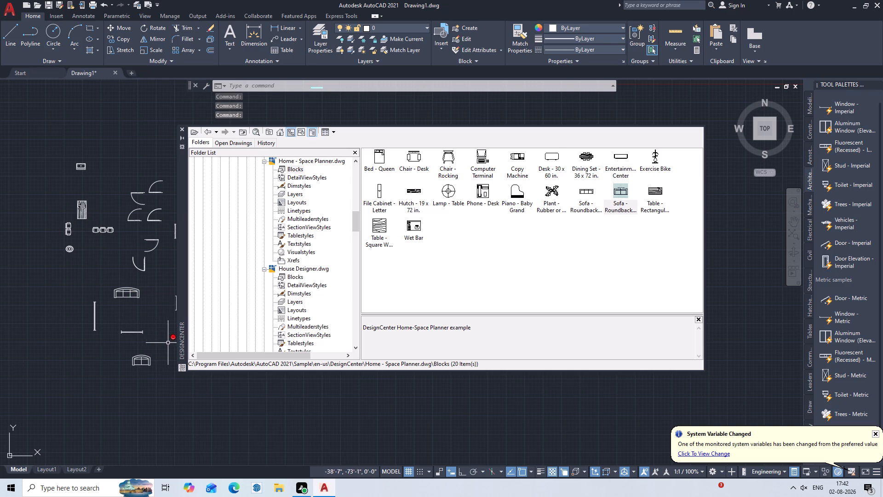
key(2)
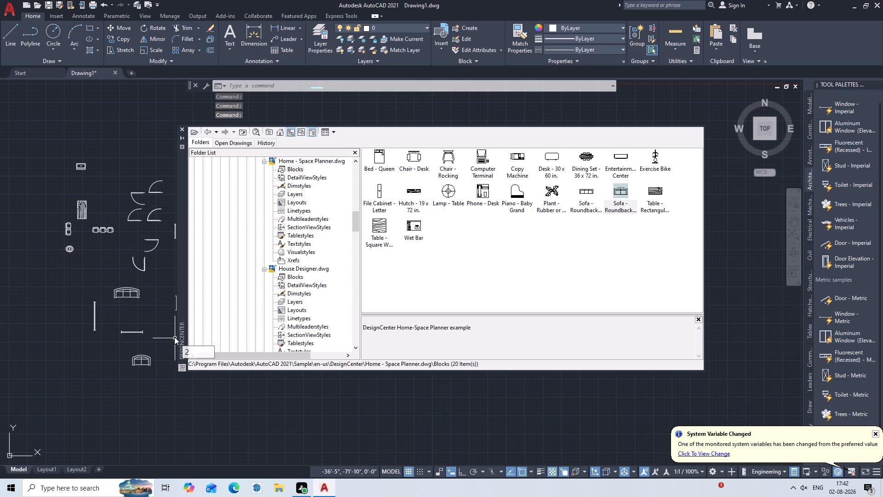
key(ctrl+2)
key(ctrl+2)
key(Escape)
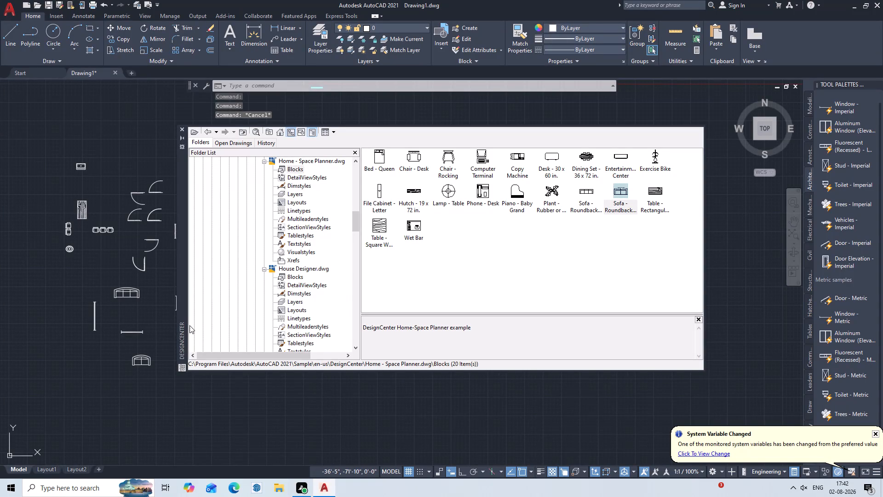
key(ctrl+2)
Rotate the spare three-seat sofa 180° about its southwest corner.
middle_drag(165, 319, 203, 314)
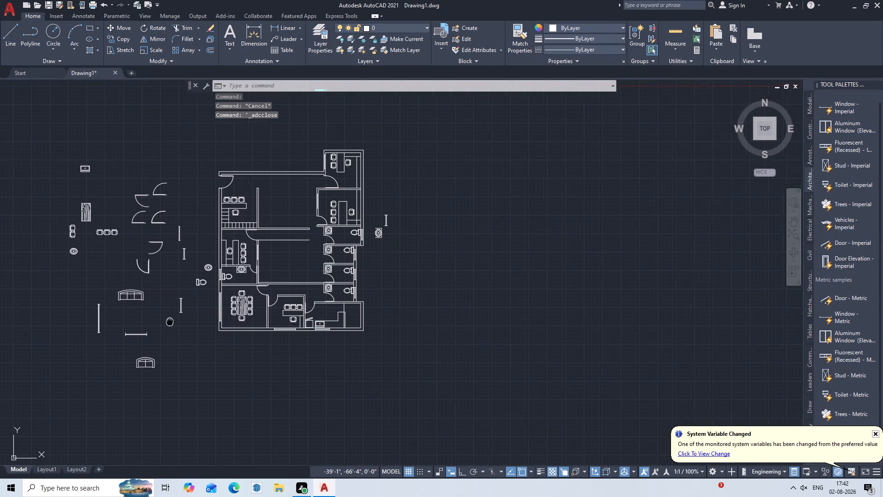
middle_drag(203, 314, 334, 240)
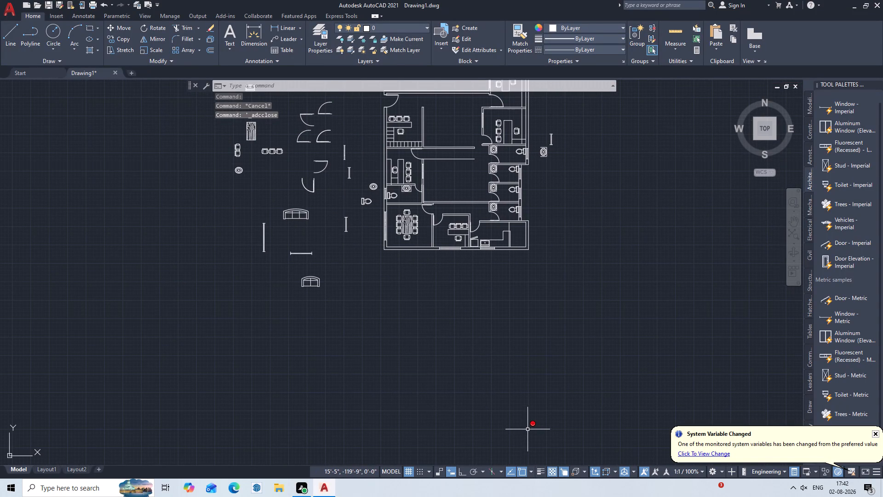
middle_drag(527, 430, 558, 492)
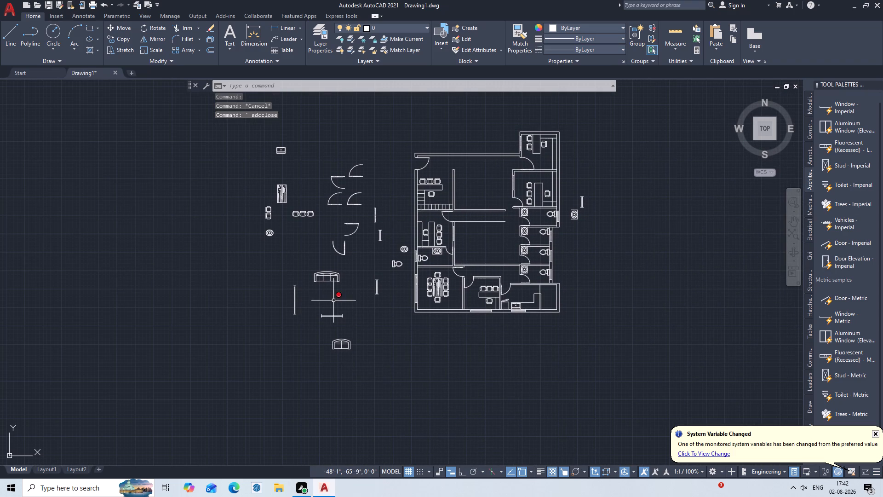
scroll(333, 292, up, 4)
middle_drag(333, 291, 361, 353)
text(RO)
key(Return)
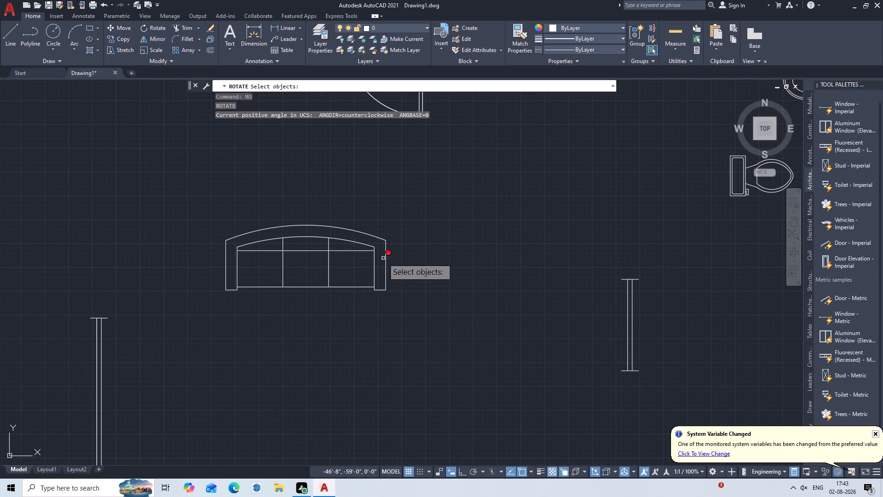
click(383, 258)
click(363, 314)
key(Return)
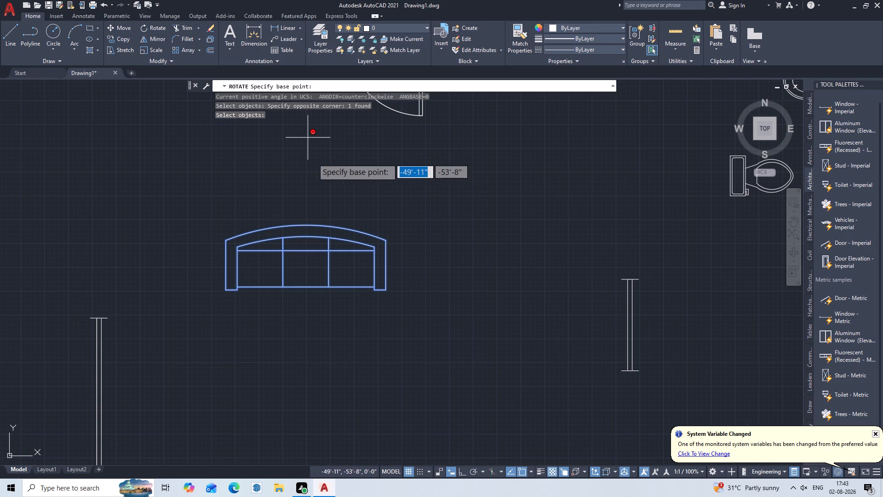
click(228, 294)
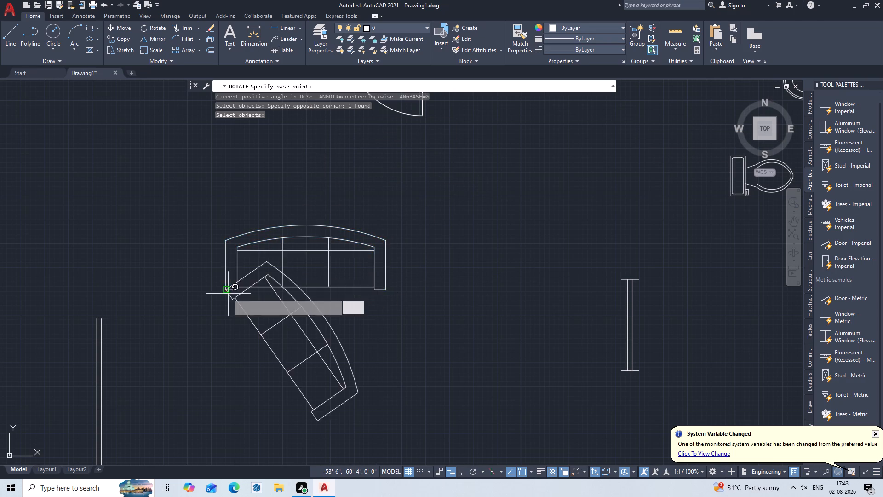
key(F8)
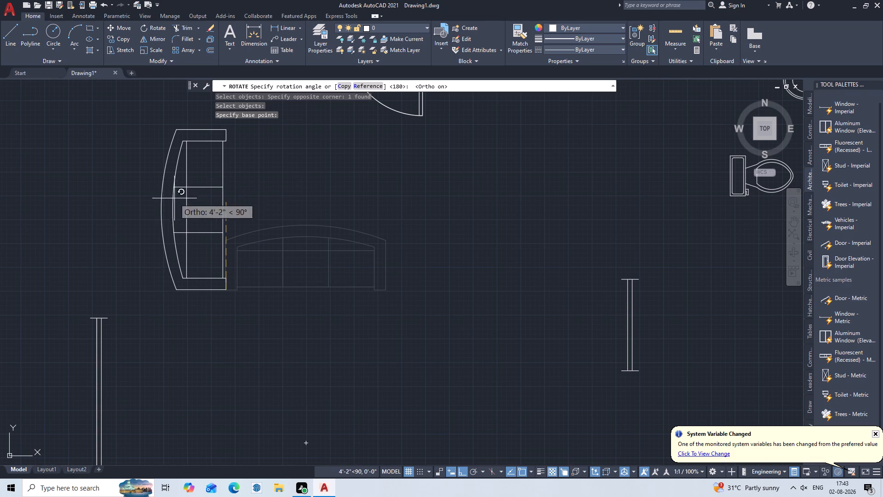
click(129, 262)
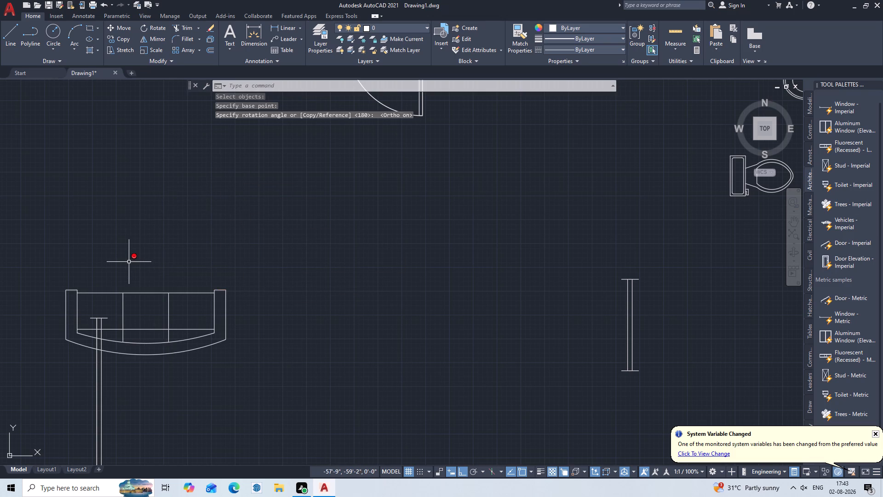
Move the rotated three-seat sofa about 8'-5" east, clear of the spare window symbol it overlaps.
key(Escape)
key(m)
key(Return)
drag(233, 237, 233, 242)
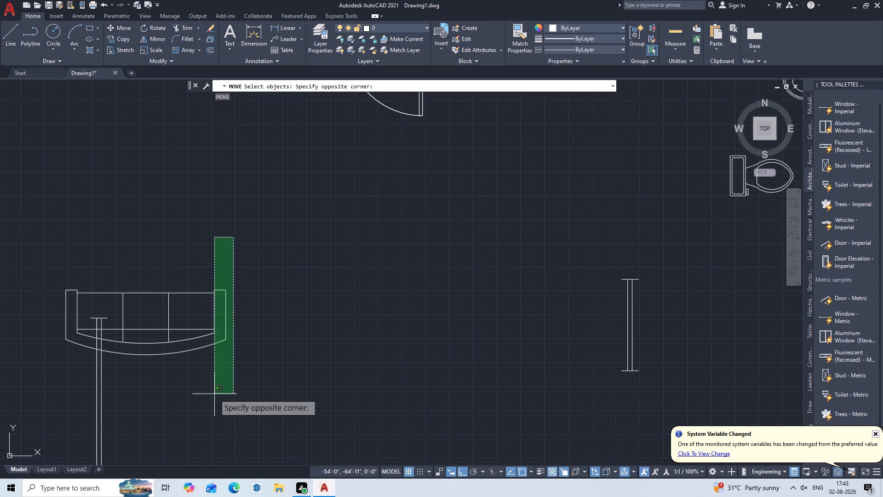
click(214, 394)
key(Return)
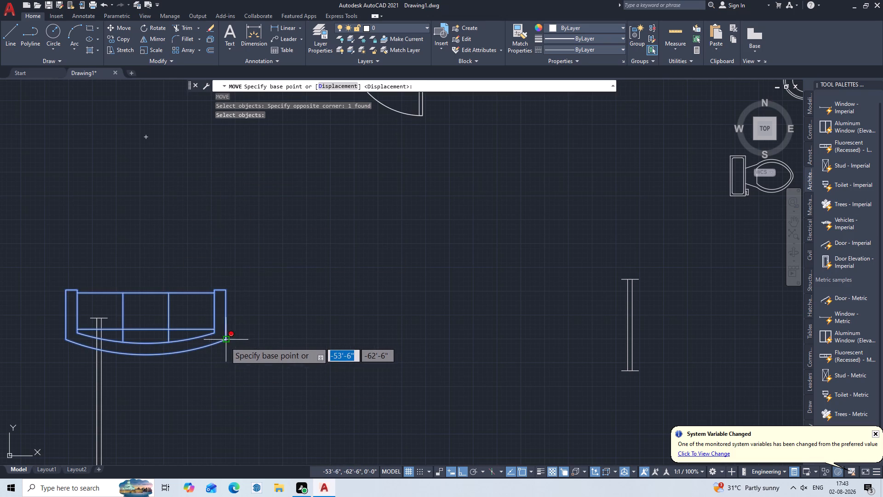
click(223, 344)
click(418, 283)
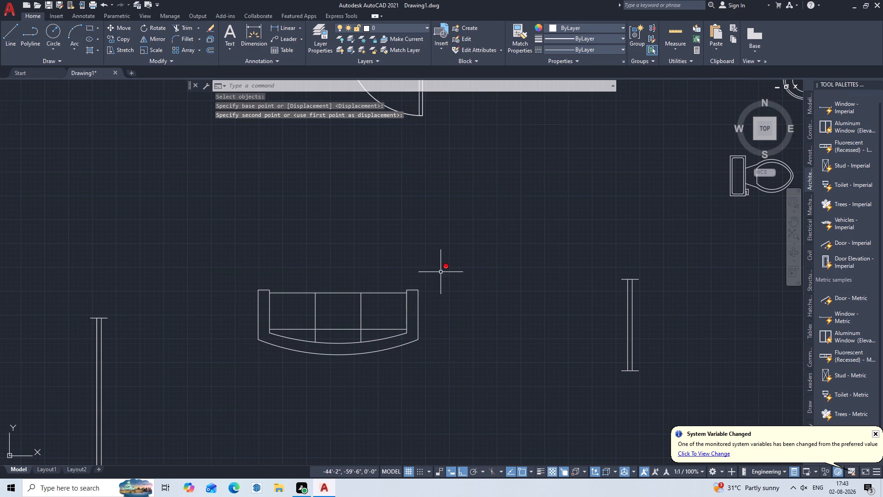
Copy the rotated three-seat sofa about 48' northeast into the central hall, with its back just north of the corridor wall.
key(c)
key(o)
key(p)
key(Return)
click(448, 249)
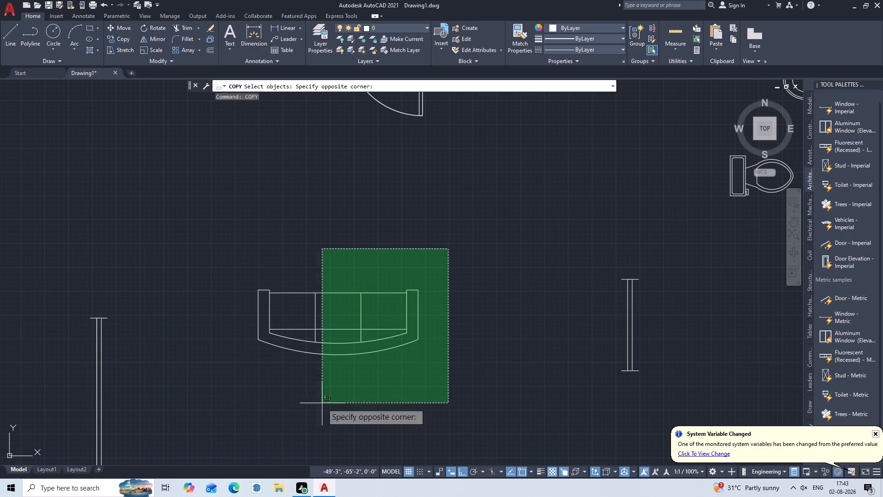
click(279, 439)
key(Return)
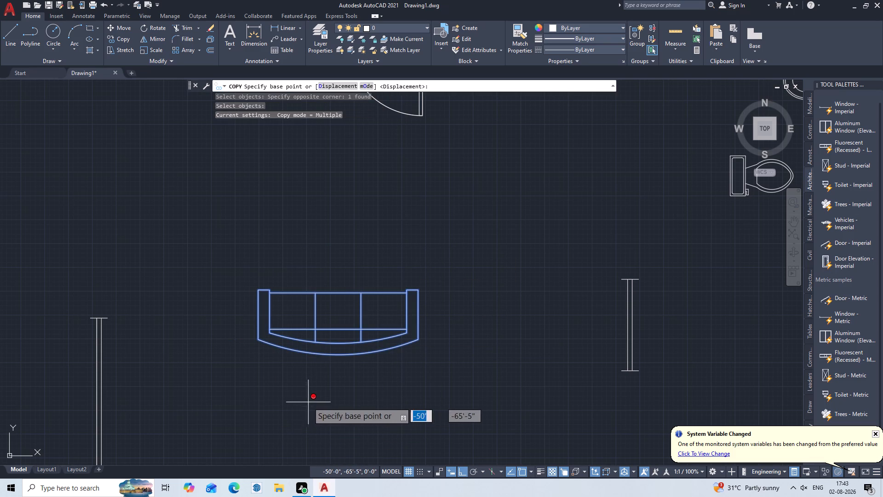
click(337, 352)
scroll(618, 159, down, 2)
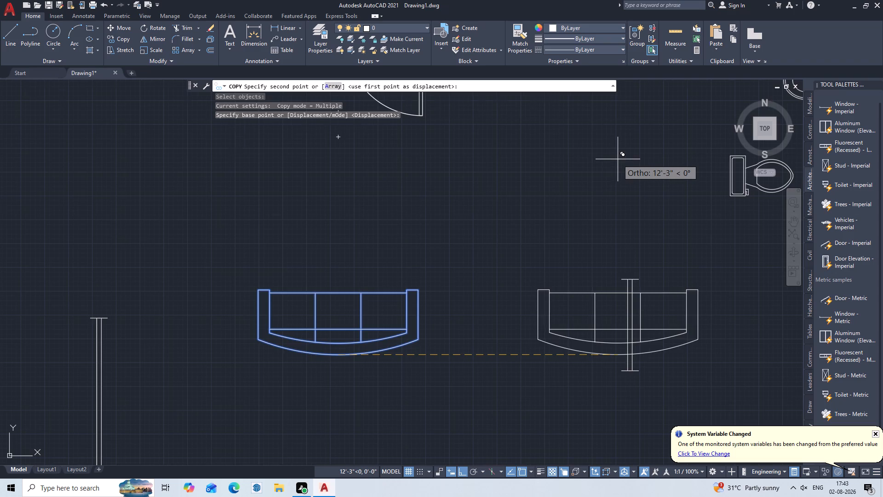
key(F8)
middle_drag(627, 162, 164, 389)
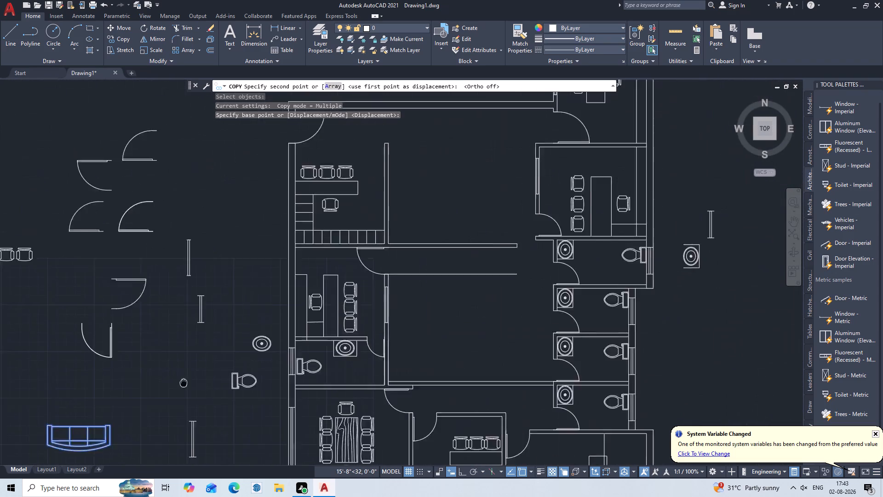
middle_drag(164, 389, 162, 390)
scroll(302, 304, up, 3)
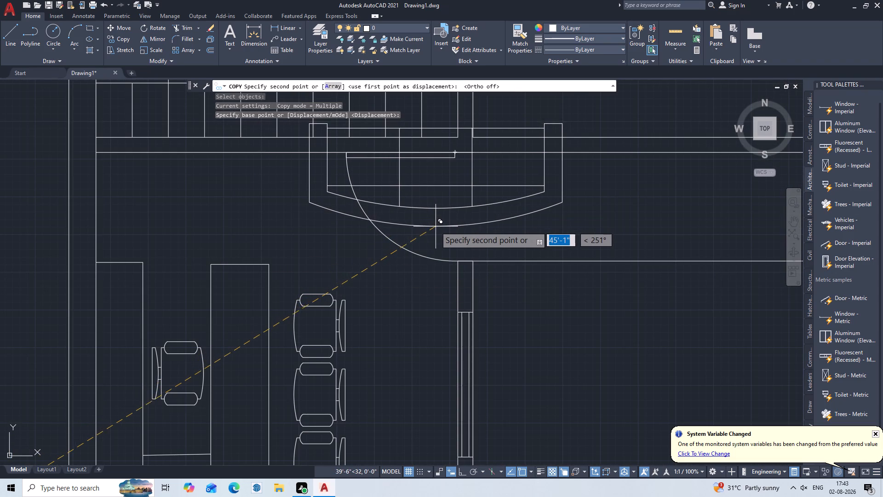
middle_drag(511, 196, 372, 332)
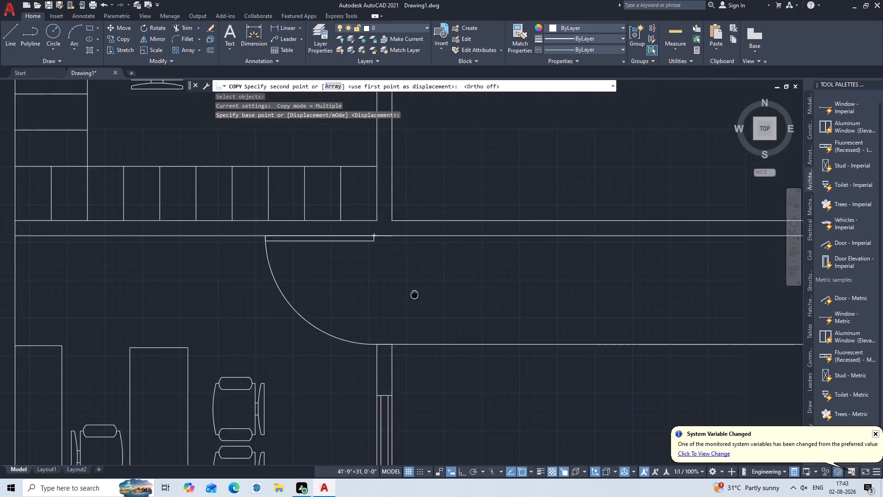
middle_drag(372, 332, 336, 357)
scroll(432, 292, down, 3)
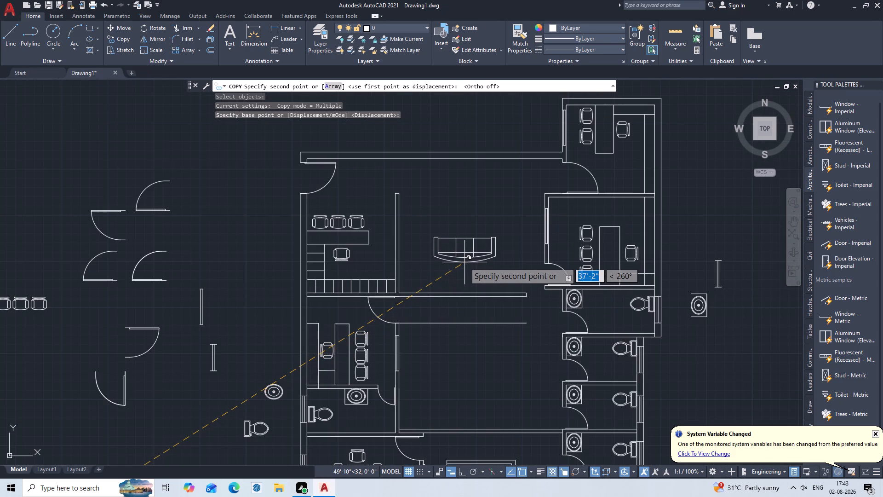
scroll(457, 282, up, 3)
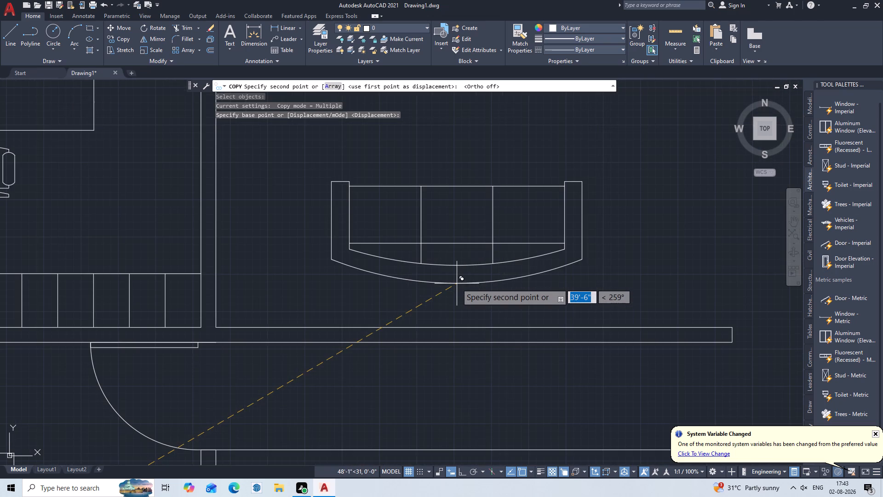
scroll(457, 283, up, 1)
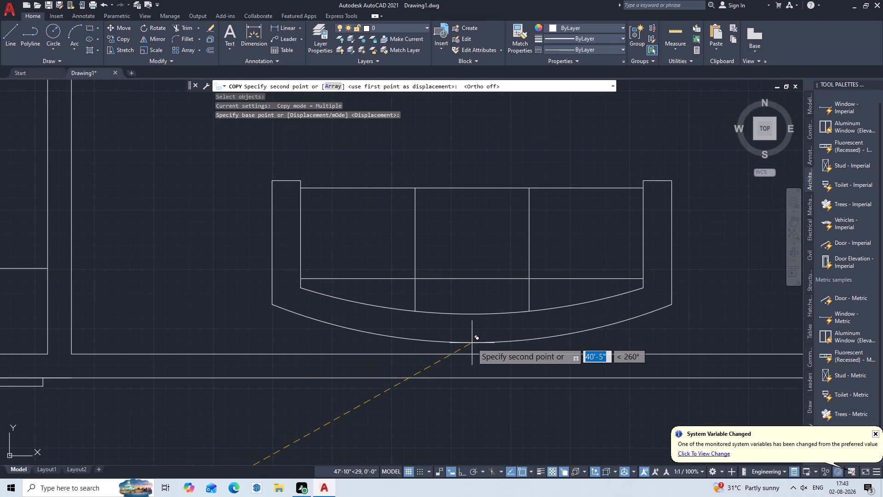
click(472, 343)
key(Escape)
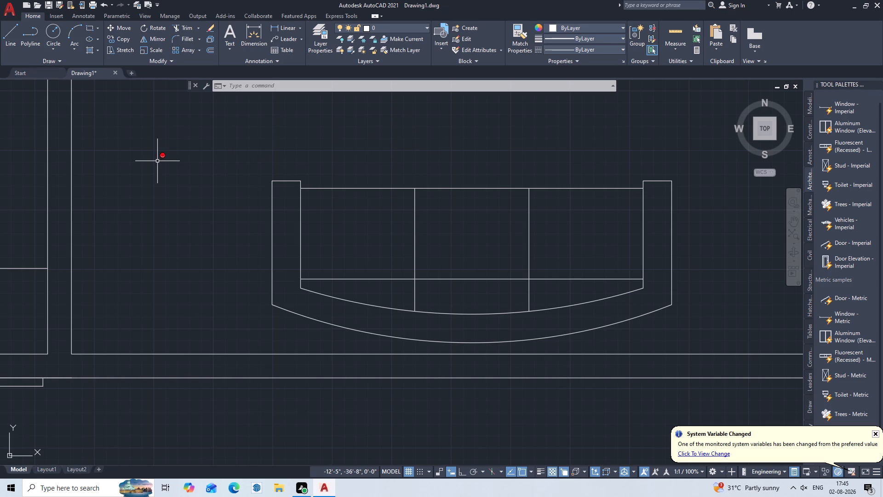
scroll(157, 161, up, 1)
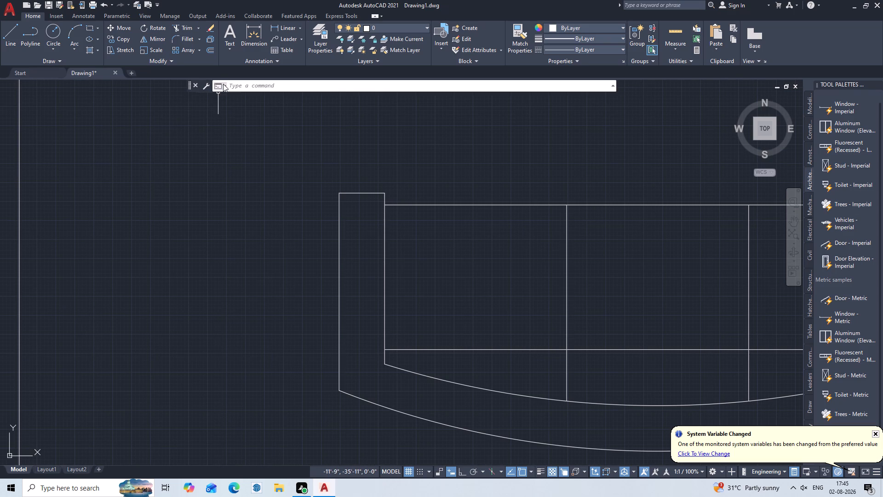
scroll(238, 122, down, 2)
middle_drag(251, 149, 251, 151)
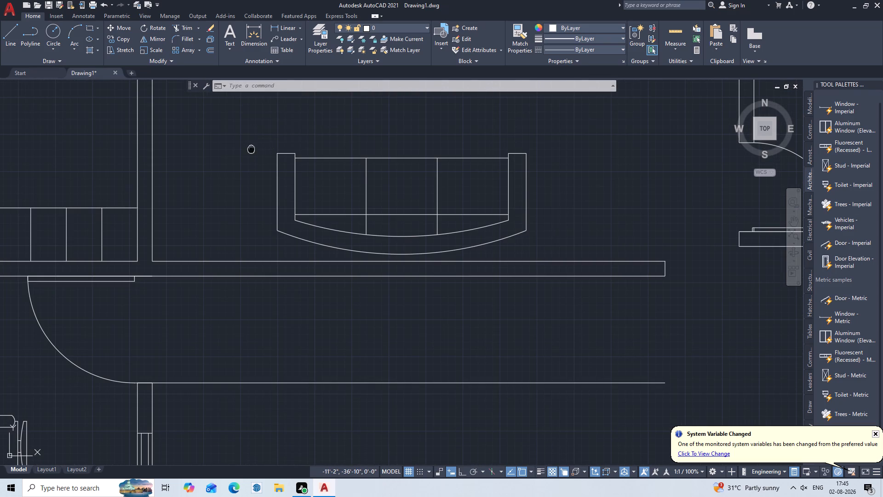
Rotate the spare loveseat 90° counterclockwise about its southwest corner so that it faces east.
middle_drag(251, 151, 378, 314)
scroll(380, 257, down, 2)
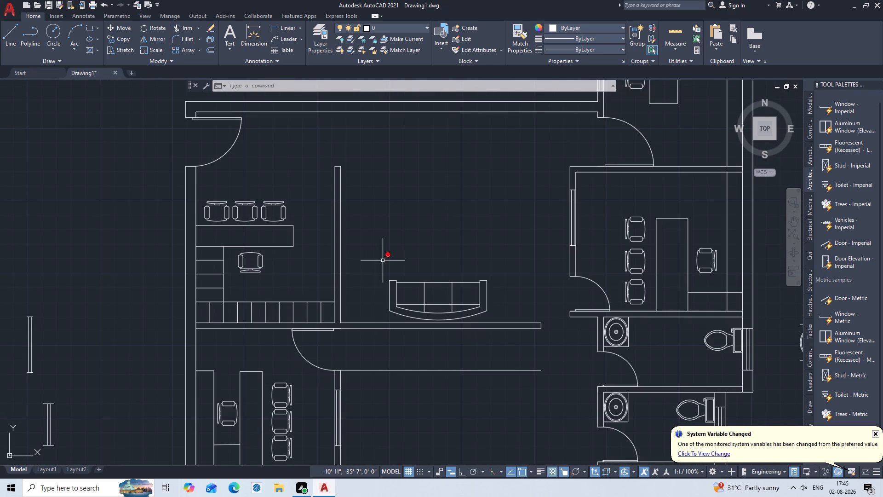
scroll(383, 260, down, 1)
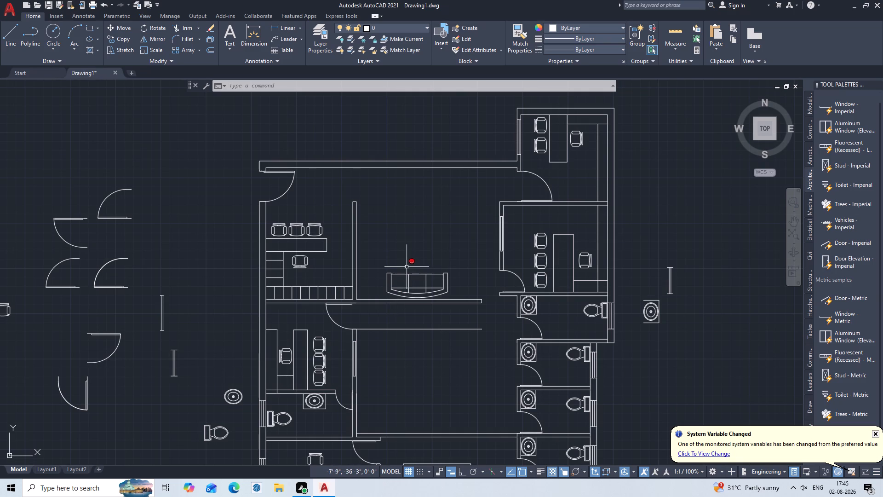
middle_drag(406, 266, 582, 162)
scroll(555, 172, down, 1)
scroll(378, 280, up, 1)
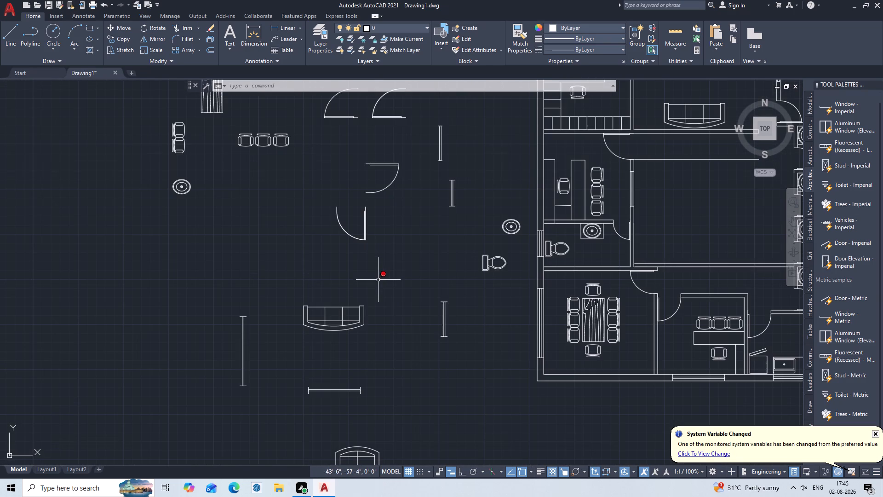
middle_drag(405, 359, 413, 260)
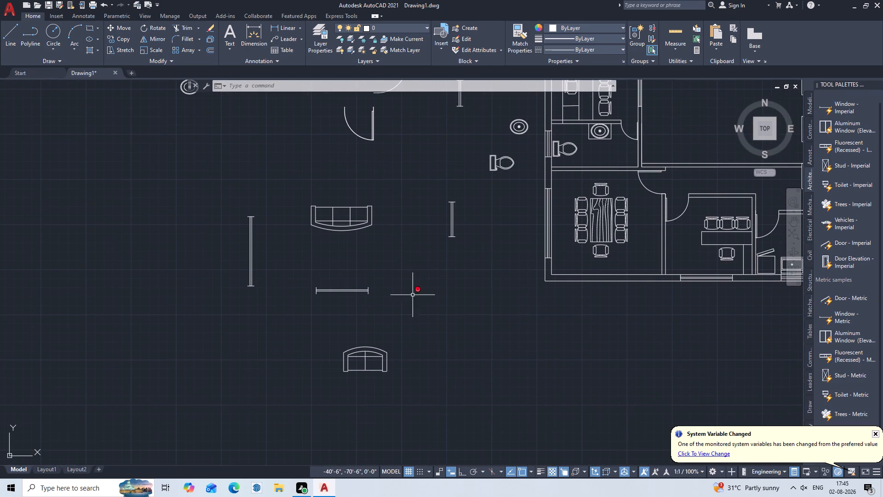
scroll(402, 345, up, 2)
middle_drag(372, 372, 426, 281)
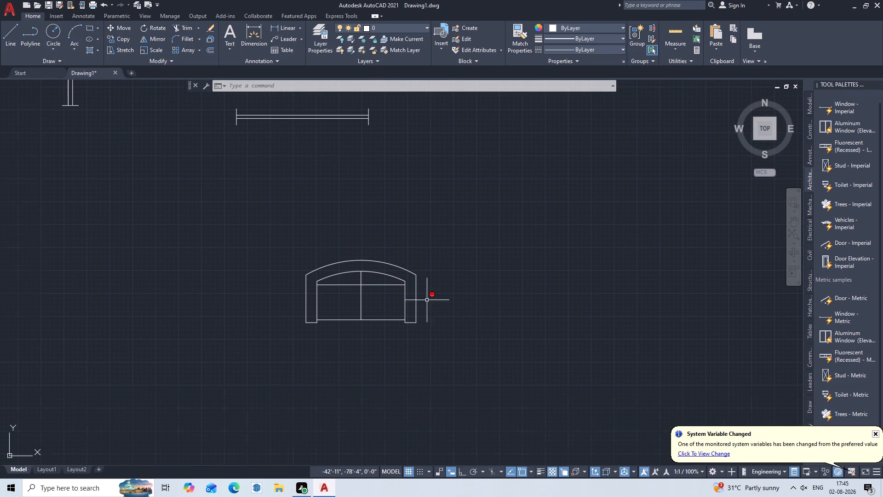
key(r)
key(o)
key(Return)
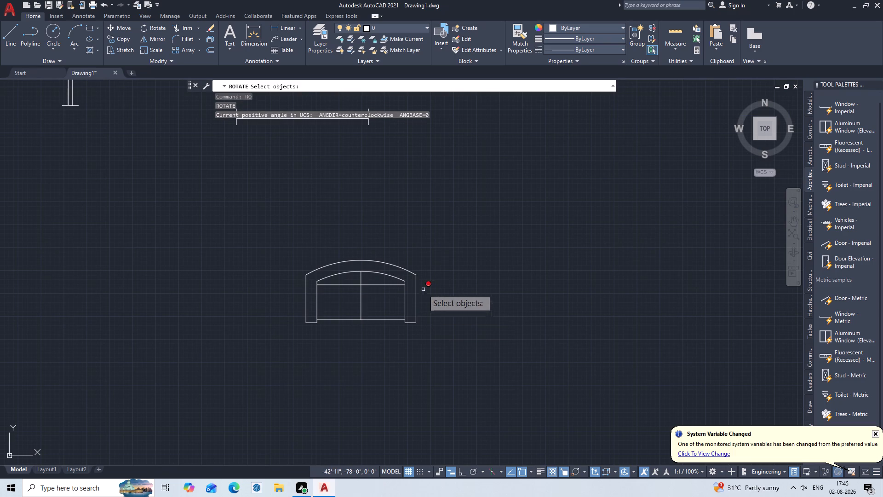
click(408, 283)
click(388, 310)
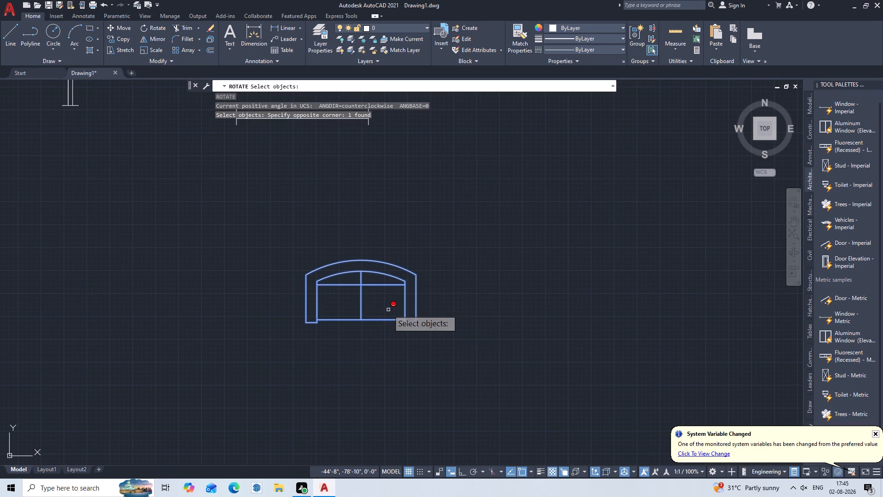
key(Return)
click(305, 326)
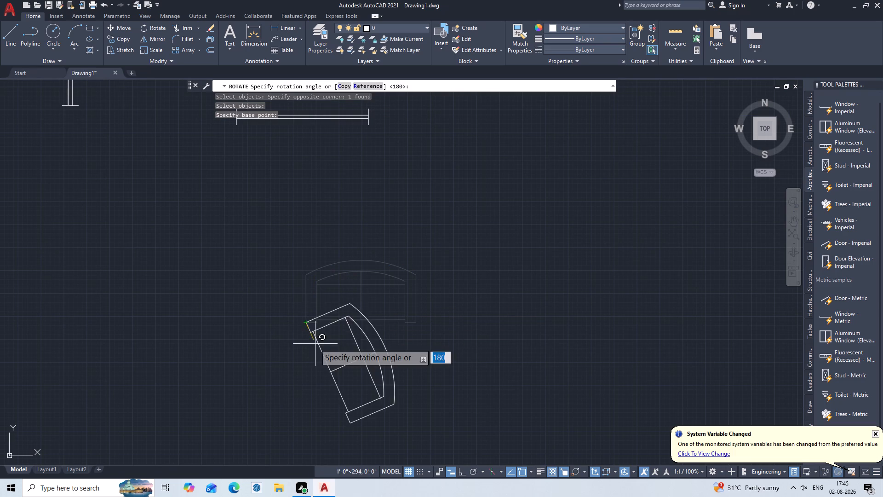
key(F8)
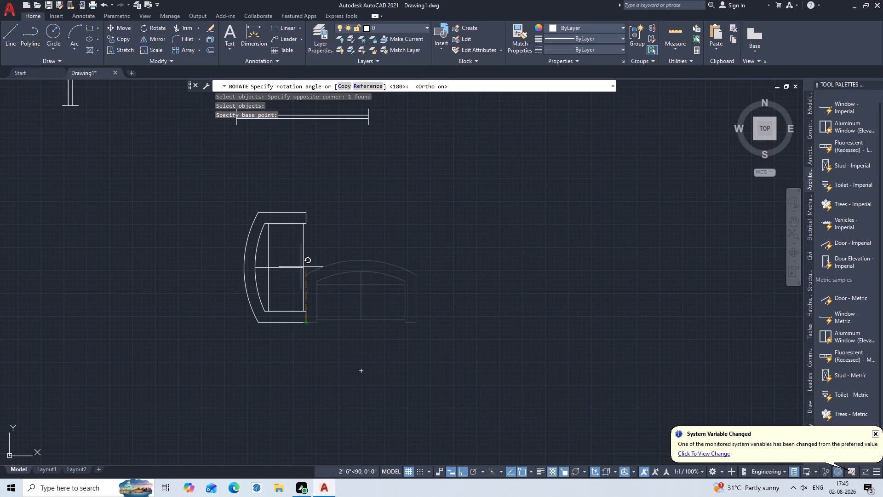
click(299, 264)
key(Escape)
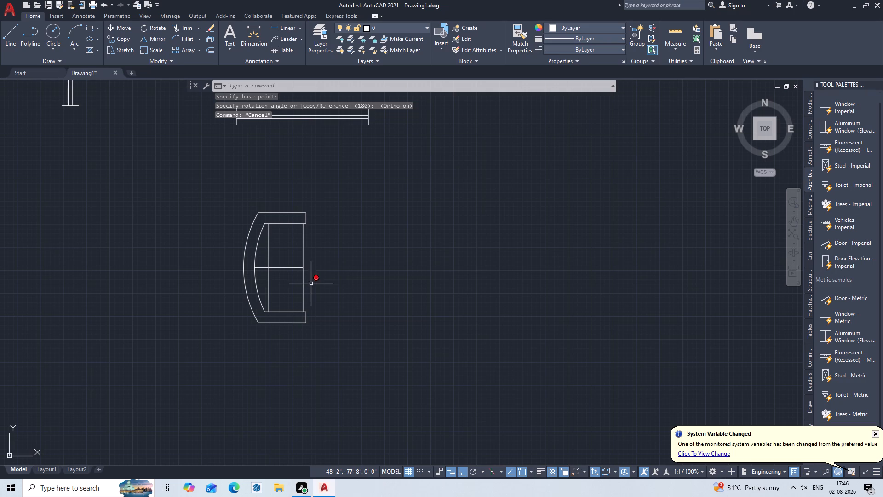
Copy the rotated loveseat about 57'-6" northeast into the central hall, just east of the partition and northwest of the three-seat sofa.
text(COP)
key(Return)
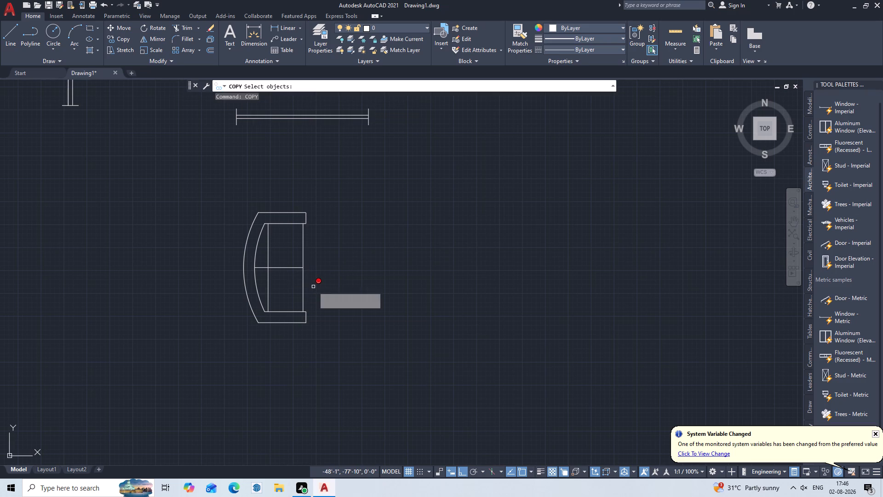
click(307, 255)
click(281, 289)
key(Return)
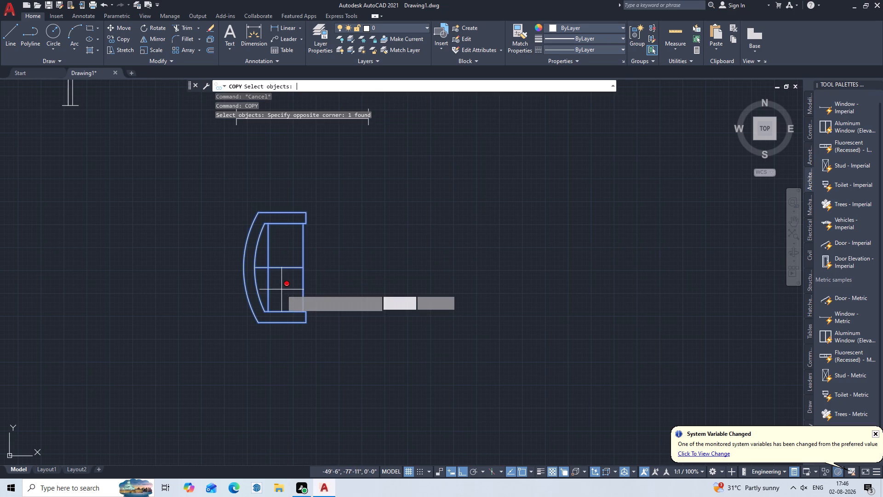
click(305, 324)
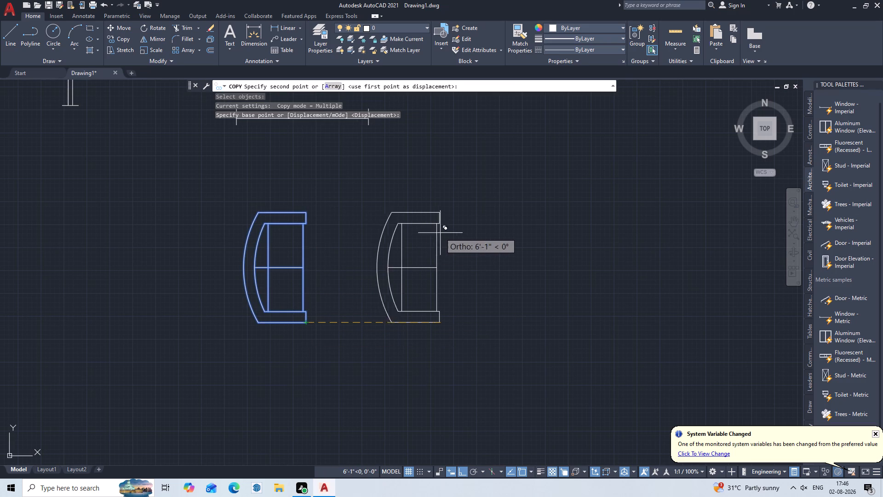
key(F8)
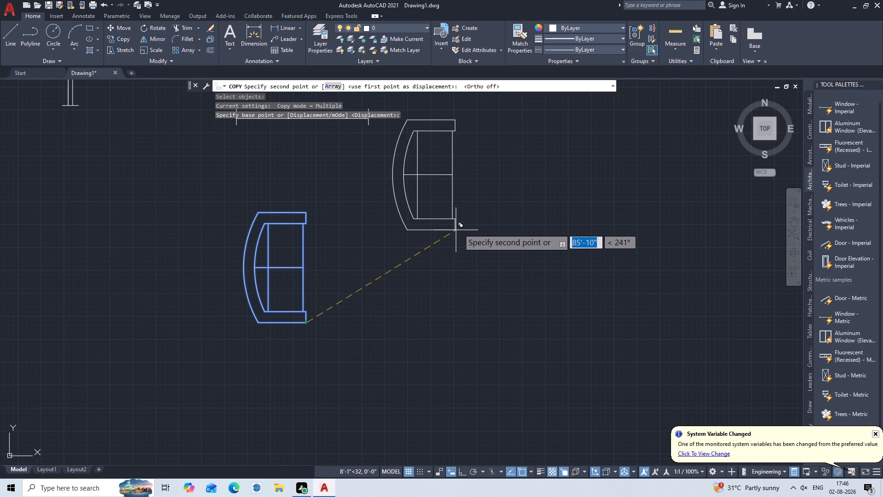
middle_drag(459, 228, 253, 389)
scroll(397, 276, down, 2)
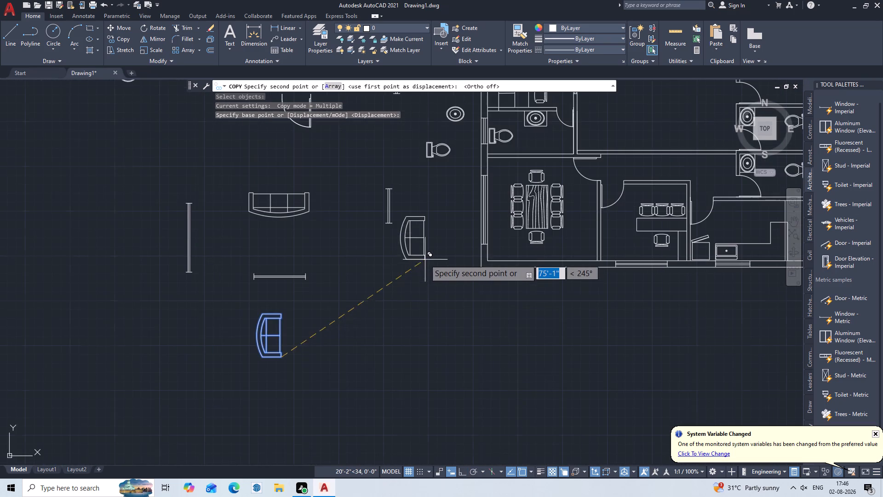
scroll(425, 260, down, 2)
scroll(438, 190, up, 2)
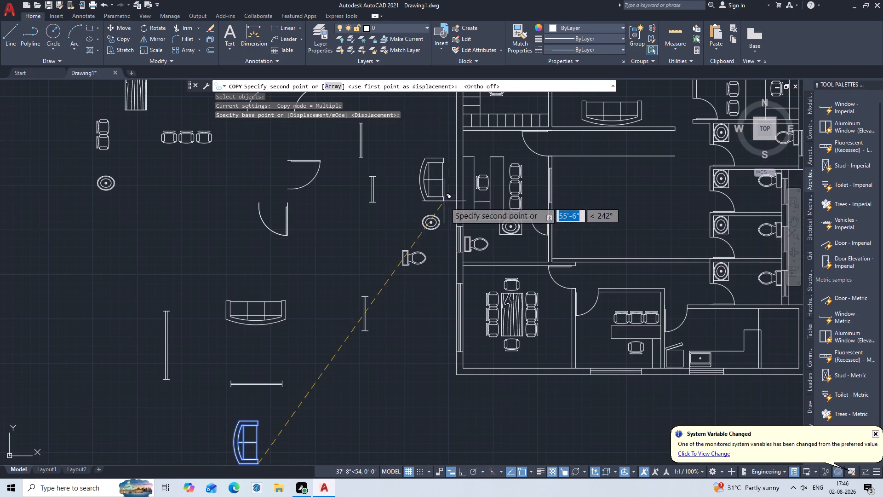
middle_drag(581, 184, 501, 338)
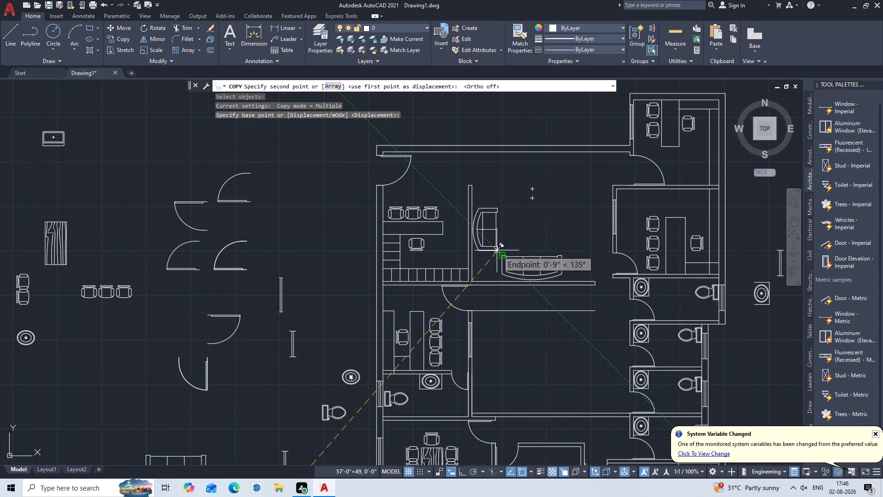
scroll(500, 249, up, 3)
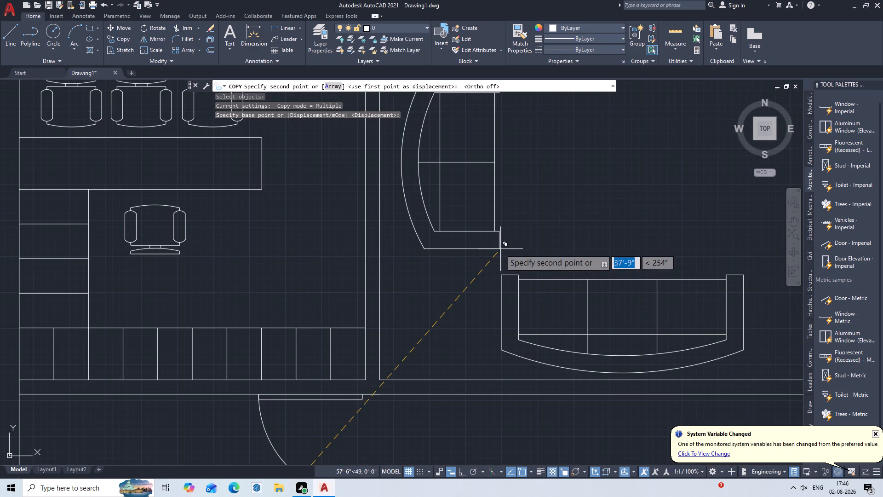
click(500, 248)
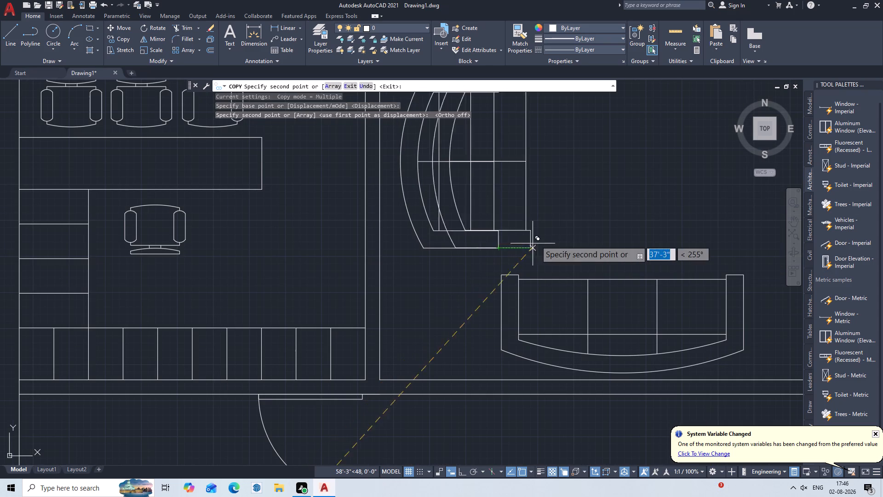
key(Escape)
Copy the hall loveseat about 8'-10" east, to the northeast side of the three-seat sofa.
scroll(554, 229, down, 2)
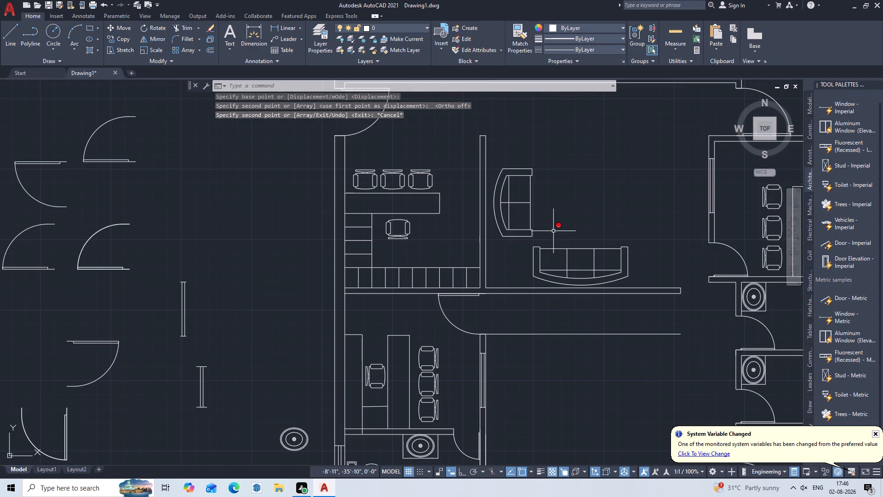
middle_drag(553, 221, 463, 278)
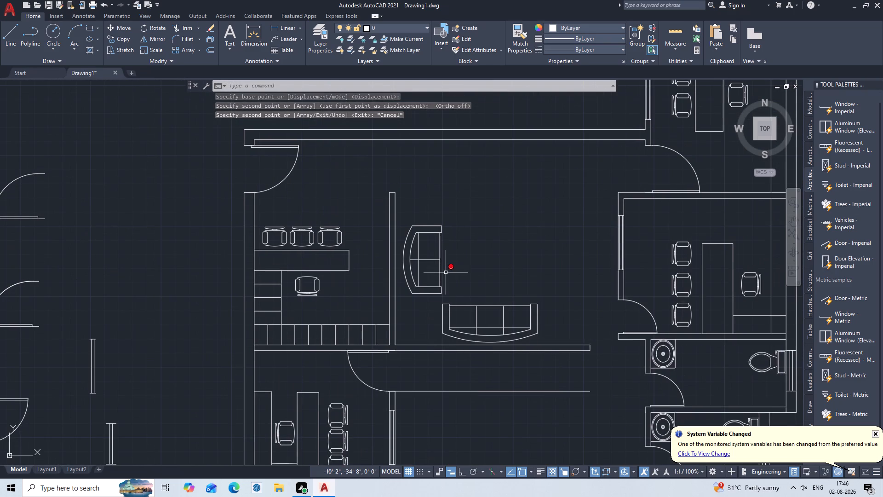
key(c)
key(o)
key(p)
key(Return)
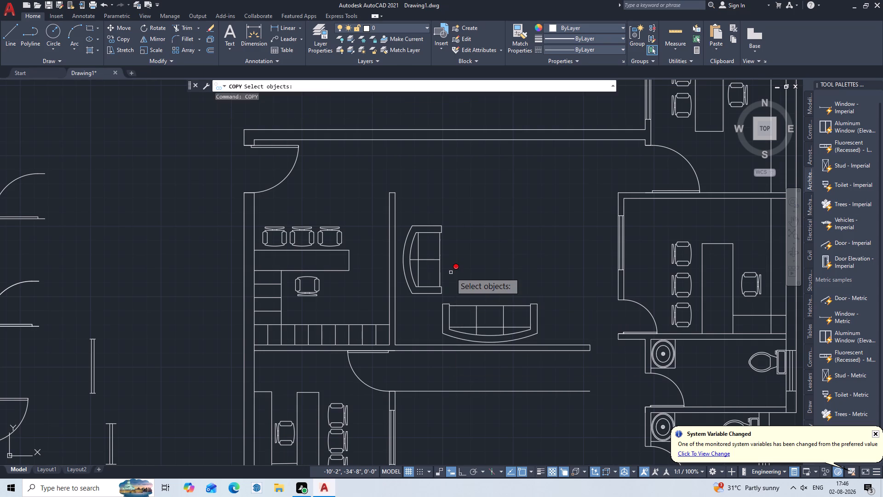
drag(445, 223, 443, 229)
click(430, 277)
key(Return)
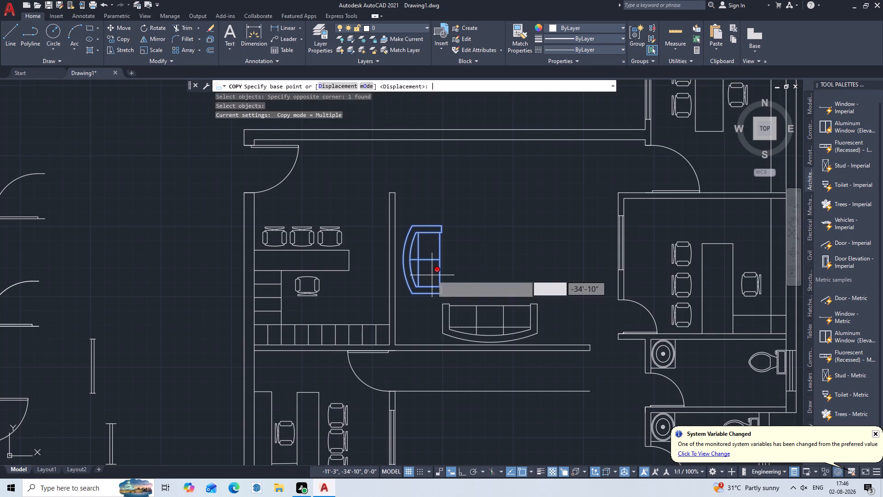
click(440, 294)
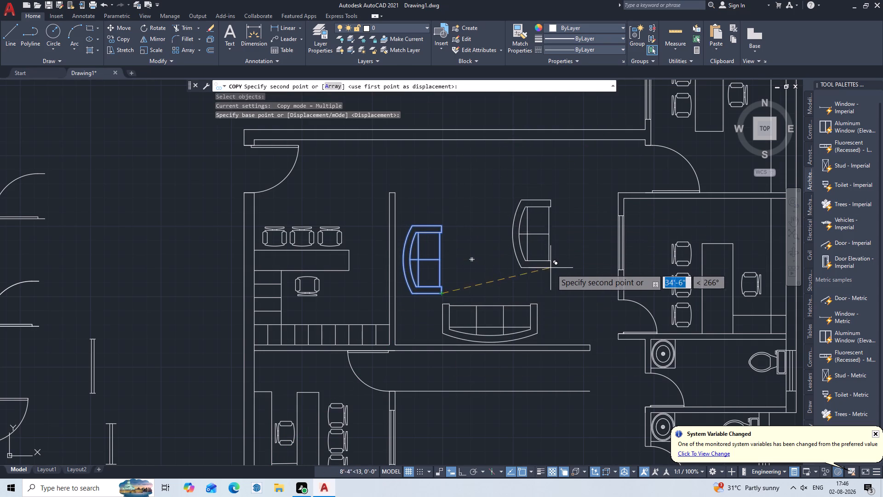
click(561, 288)
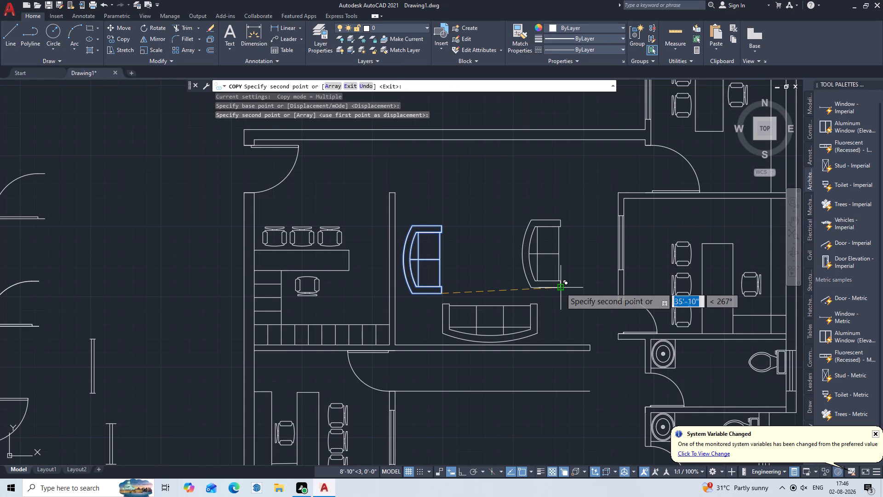
key(Escape)
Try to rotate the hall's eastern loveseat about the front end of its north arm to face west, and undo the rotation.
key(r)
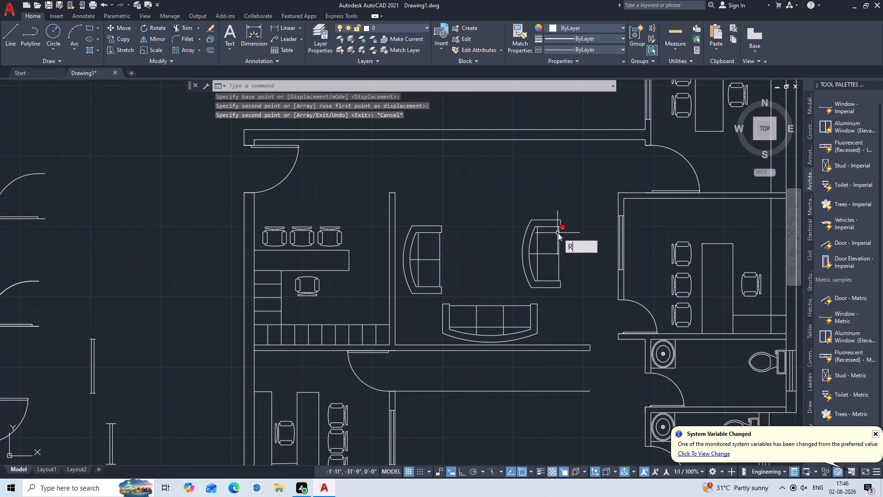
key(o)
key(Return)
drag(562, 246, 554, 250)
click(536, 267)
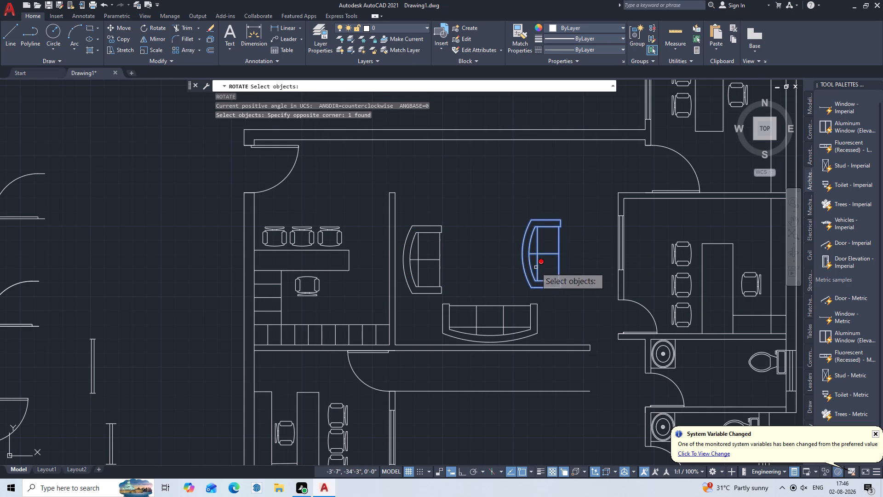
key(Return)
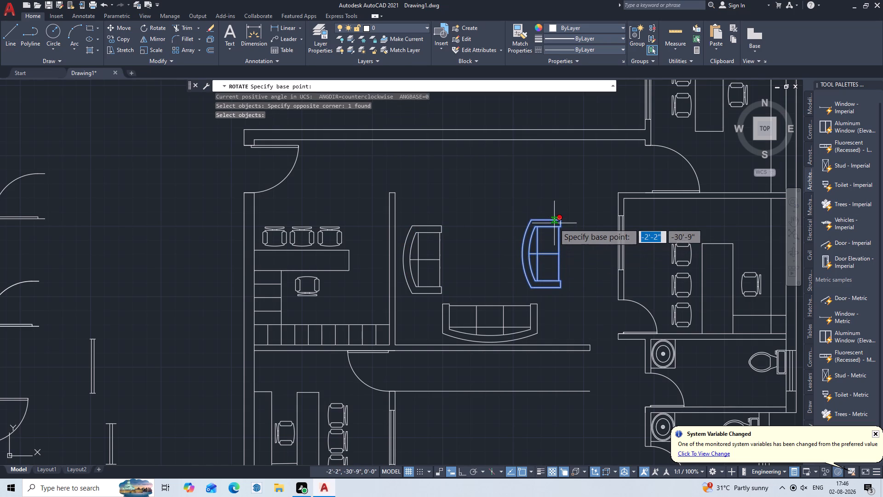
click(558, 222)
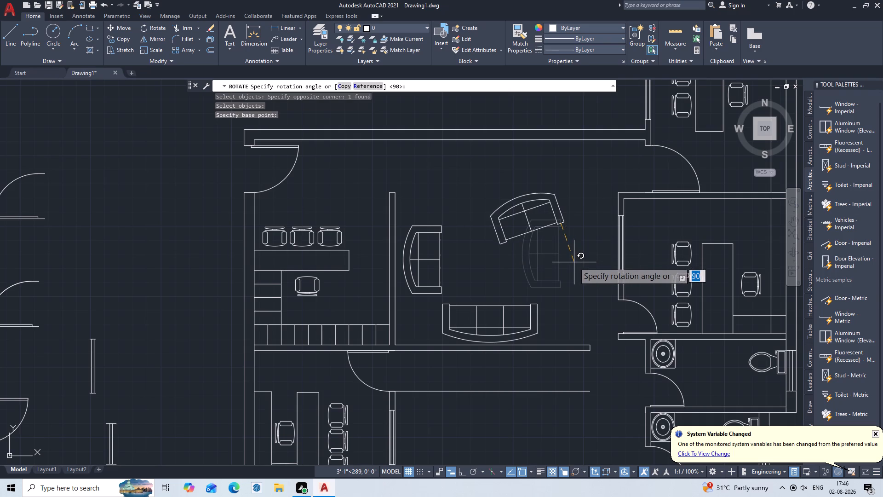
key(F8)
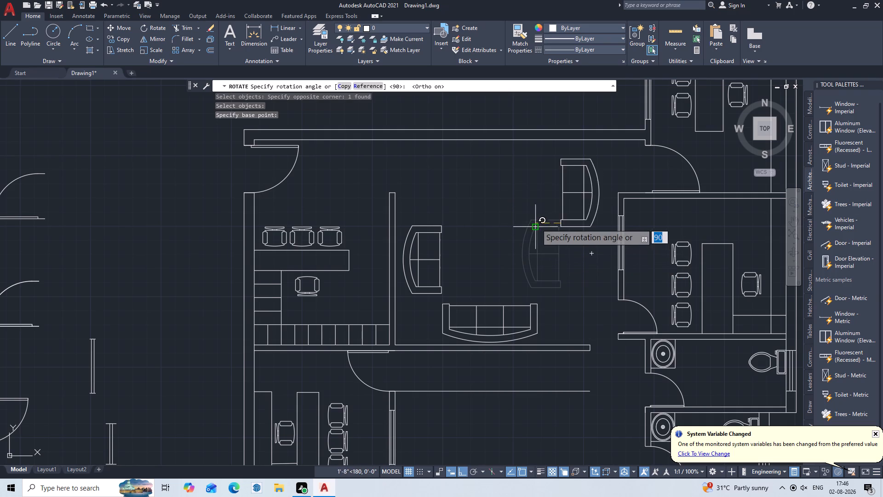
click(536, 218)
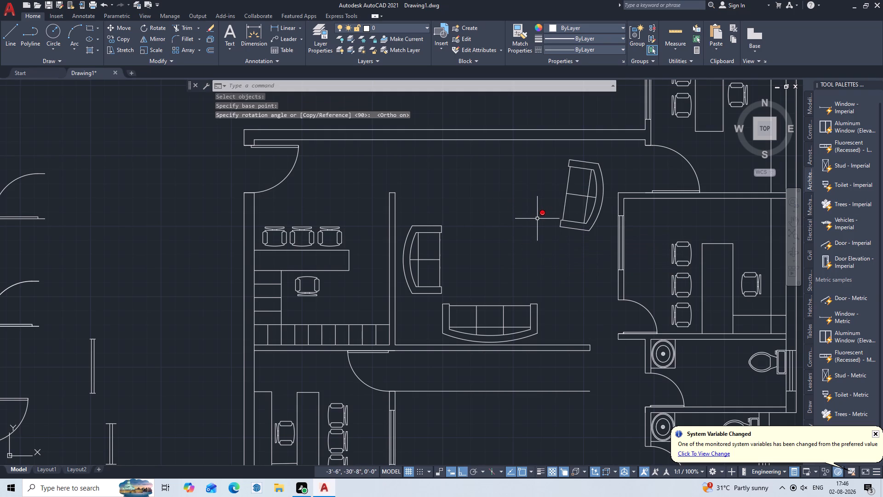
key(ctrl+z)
Rotate the hall's eastern loveseat 180° about the front end of its north arm so that it faces west.
key(r)
key(o)
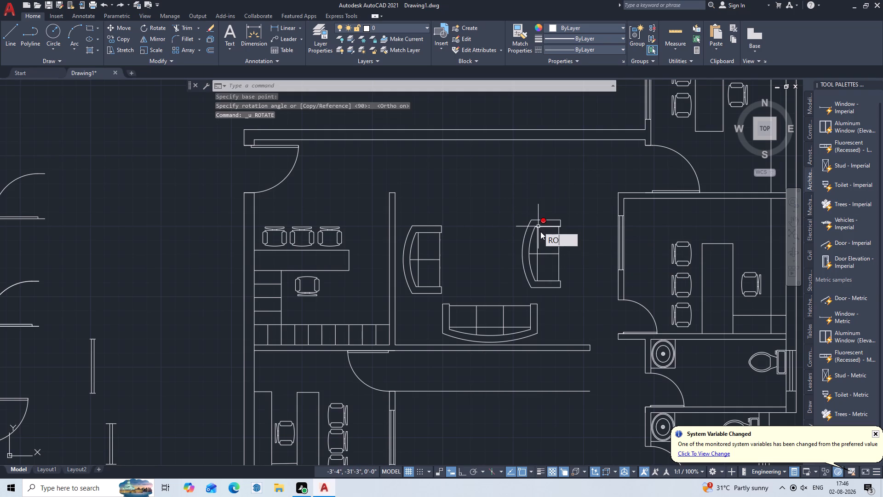
key(Return)
click(540, 232)
click(535, 260)
key(Return)
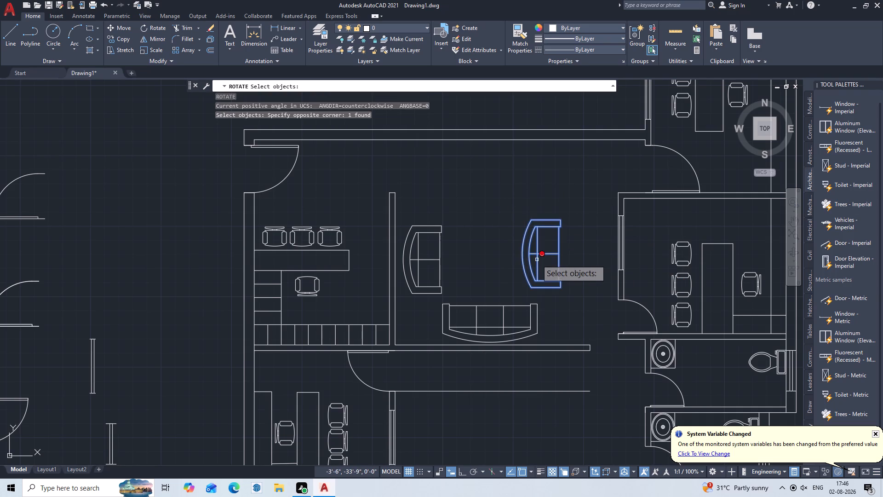
click(563, 218)
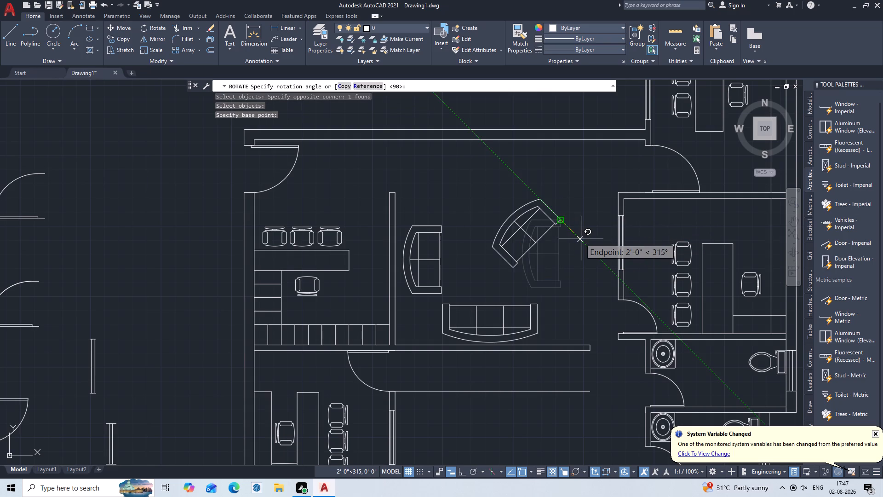
key(F8)
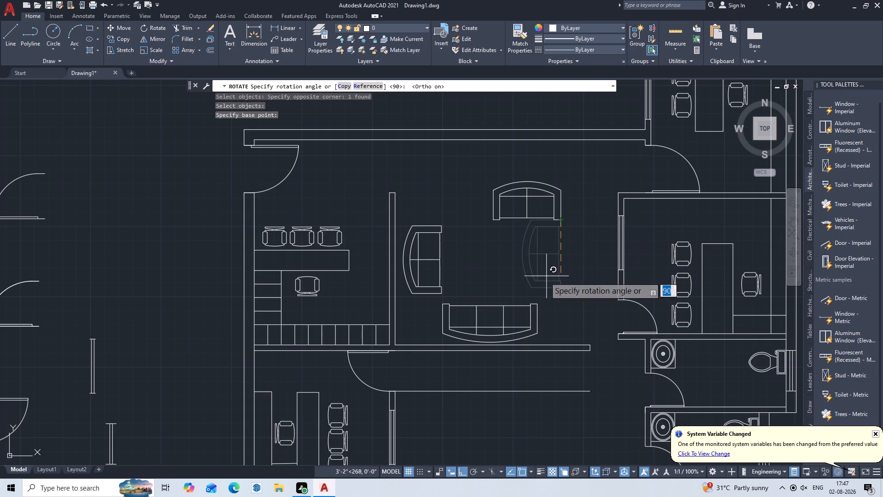
click(507, 234)
key(Escape)
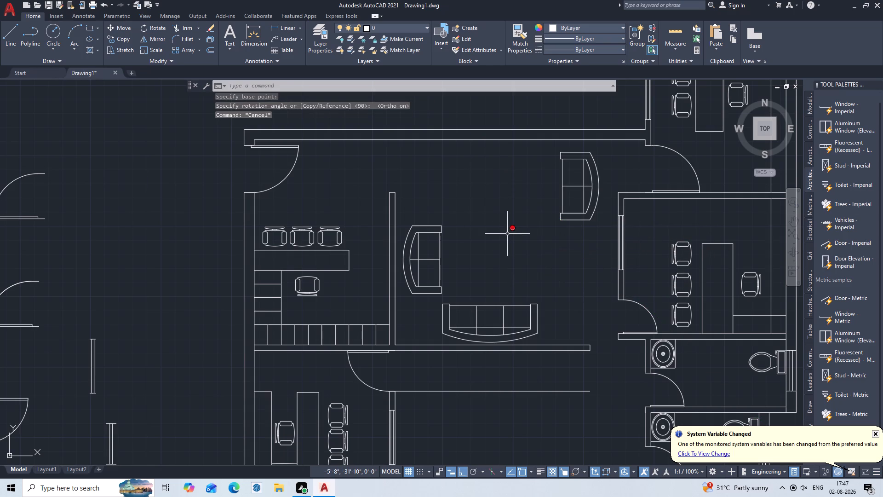
Move the west-facing loveseat about 5'-11" southwest, to just northeast of the three-seat sofa and opposite the other loveseat.
key(m)
key(Return)
drag(574, 197, 570, 202)
click(565, 206)
click(558, 214)
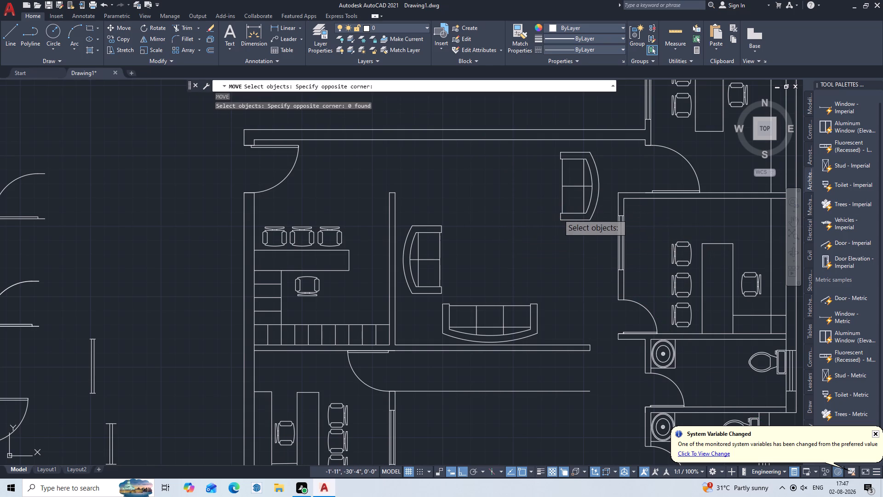
triple_click(566, 206)
click(558, 220)
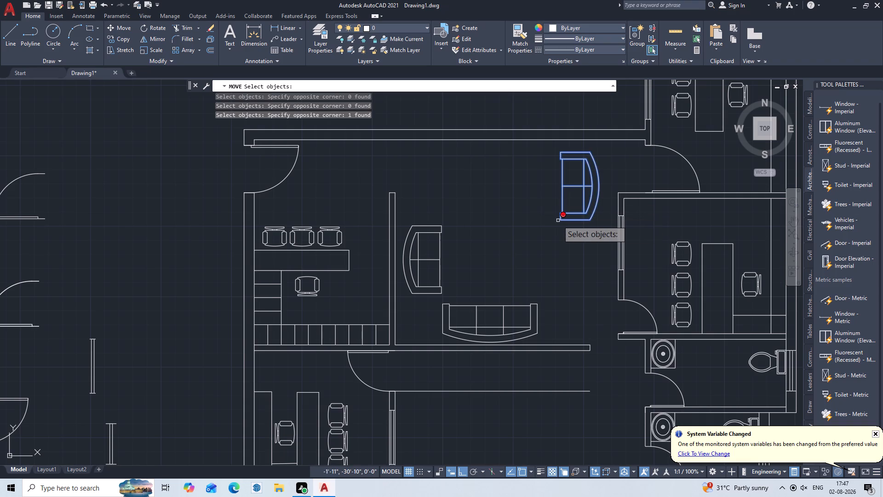
key(Return)
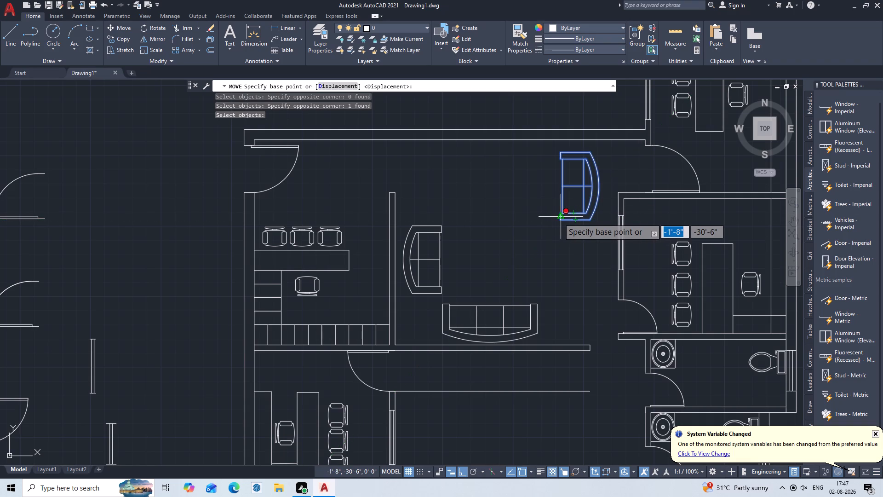
click(560, 221)
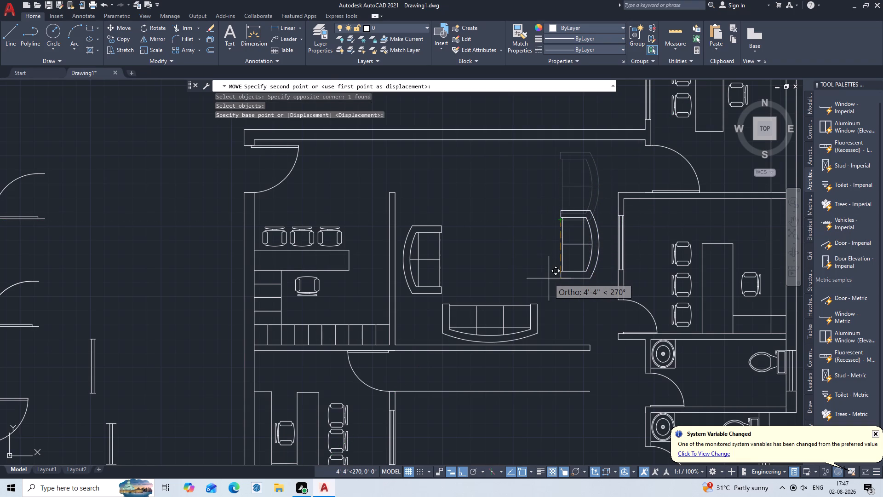
key(F8)
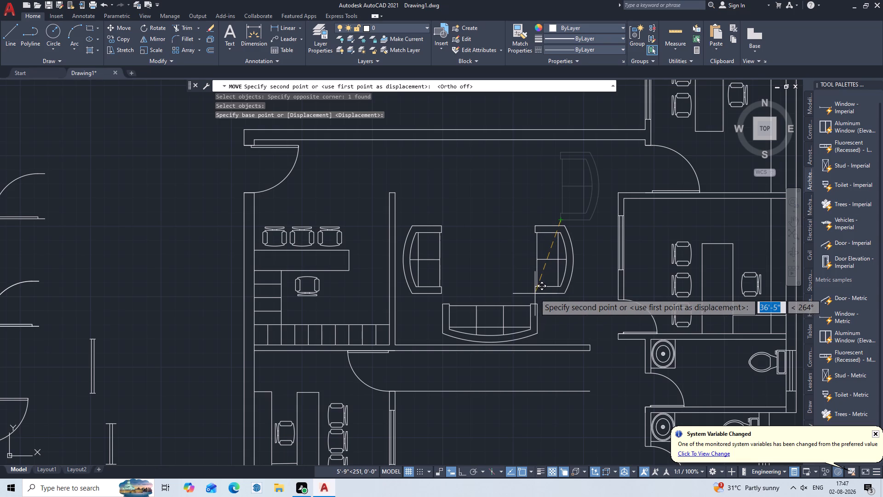
click(532, 295)
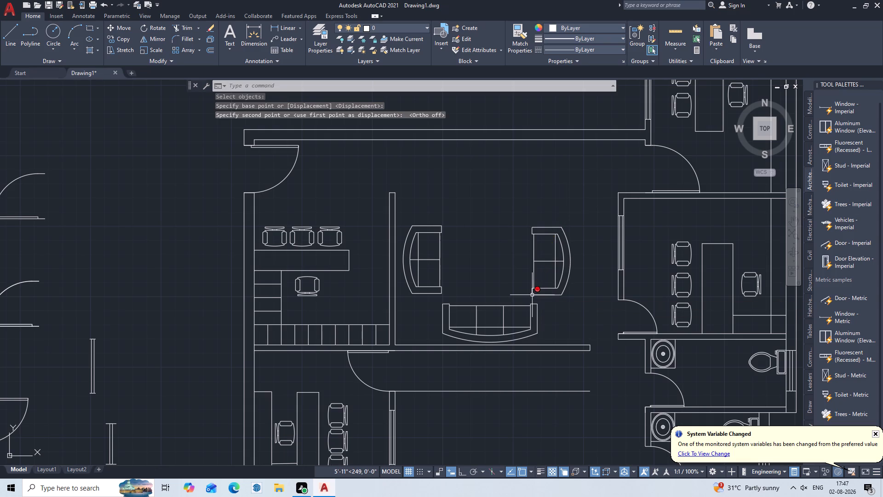
key(Escape)
key(Escape)
key(Escape)
key(Escape)
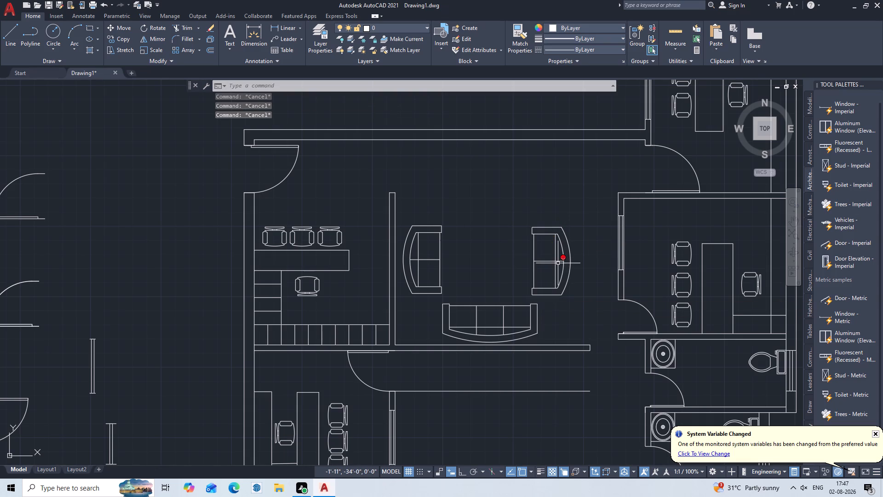
Shift the west-facing loveseat about 6" east, clear of the three-seat sofa's east end.
scroll(558, 263, down, 1)
scroll(407, 250, up, 1)
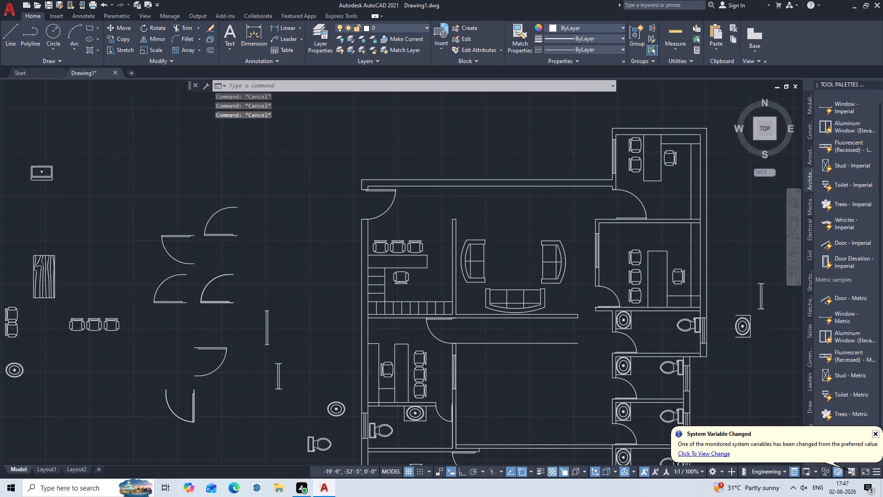
middle_drag(576, 281, 403, 306)
scroll(397, 305, up, 2)
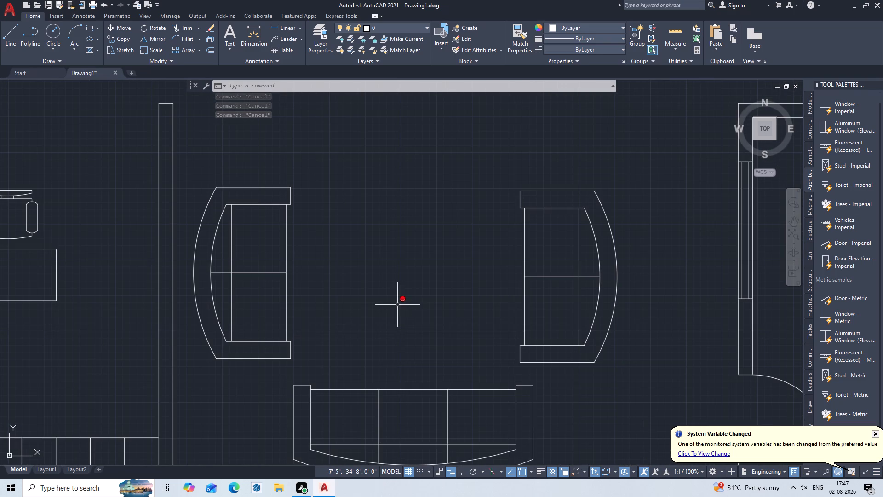
middle_drag(400, 273, 338, 224)
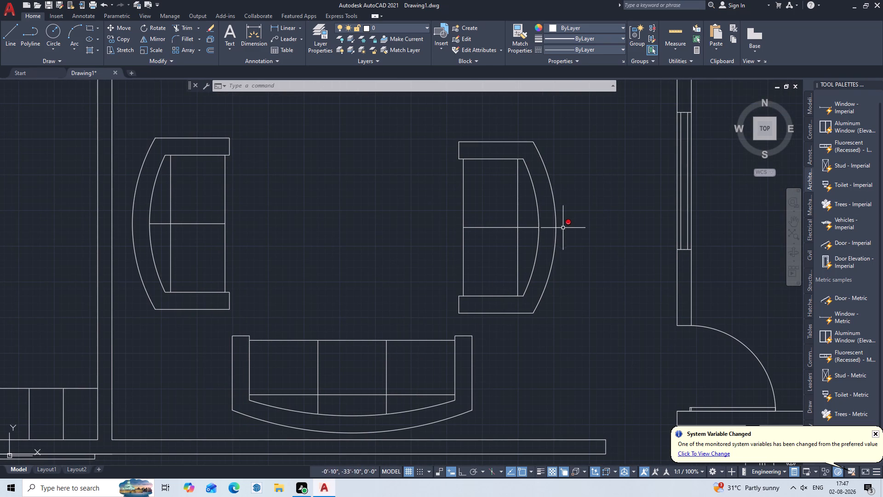
key(m)
key(Return)
click(543, 231)
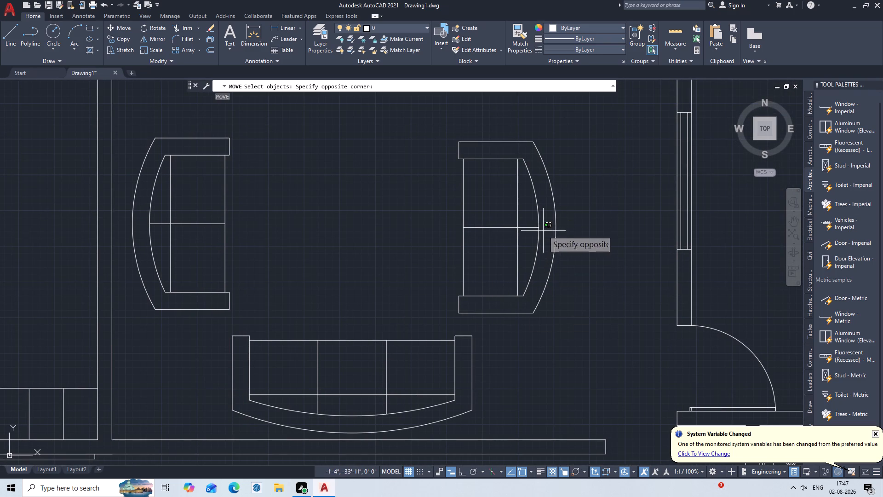
click(445, 315)
key(Return)
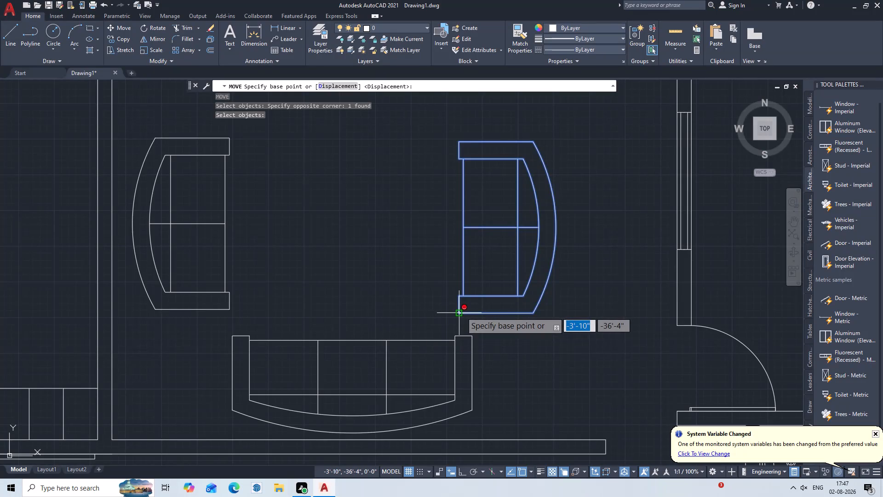
click(461, 313)
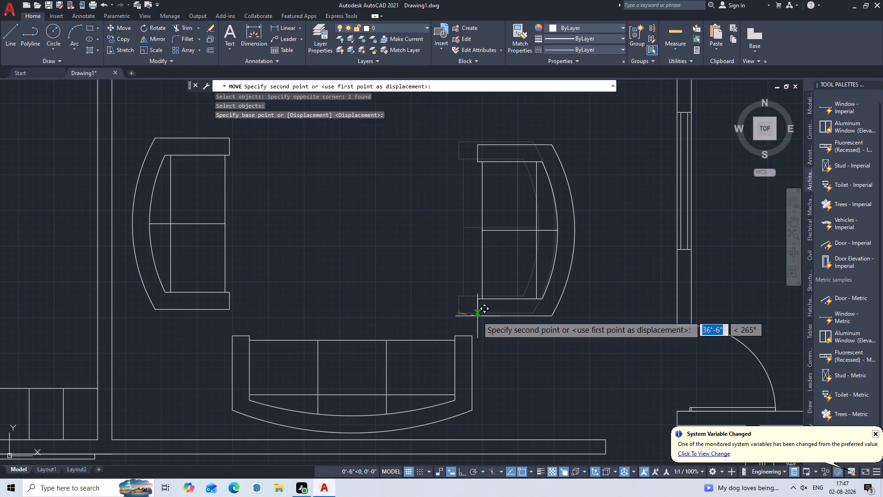
click(476, 314)
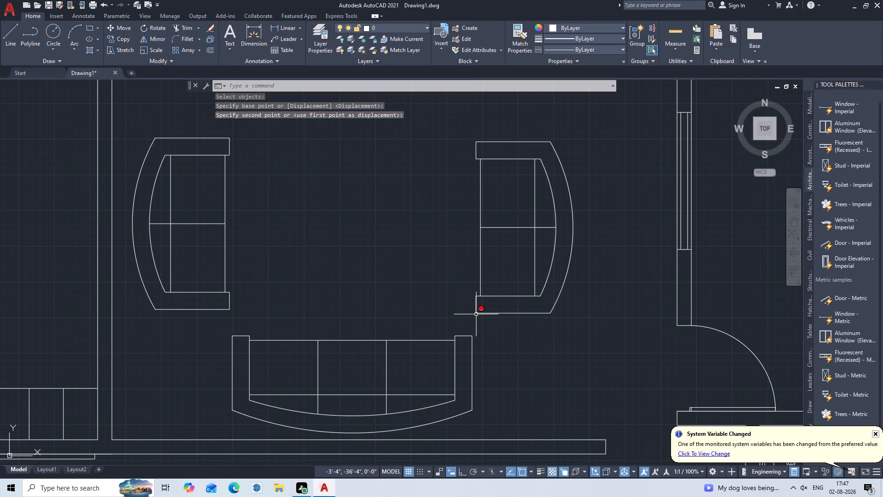
key(Escape)
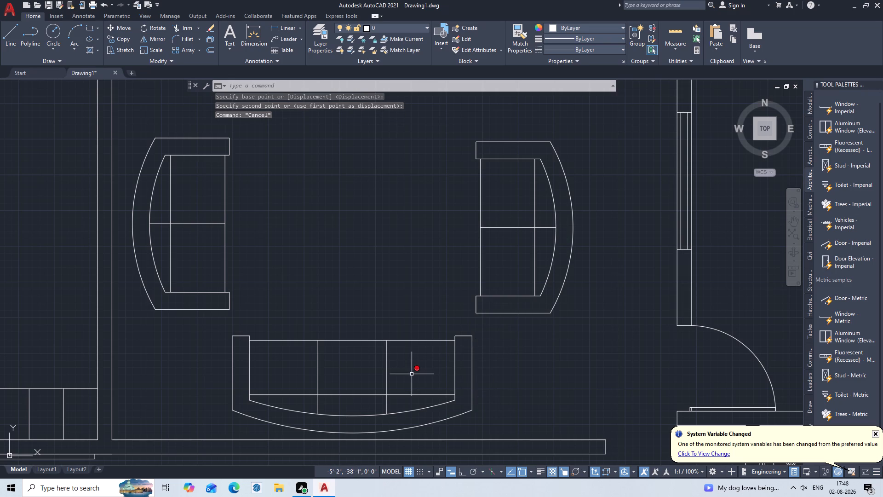
Draw a rectangular table 2' long and 1.5' wide between the two loveseats, north of the three-seat sofa.
key(e)
key(Escape)
text(RE)
key(c)
key(Return)
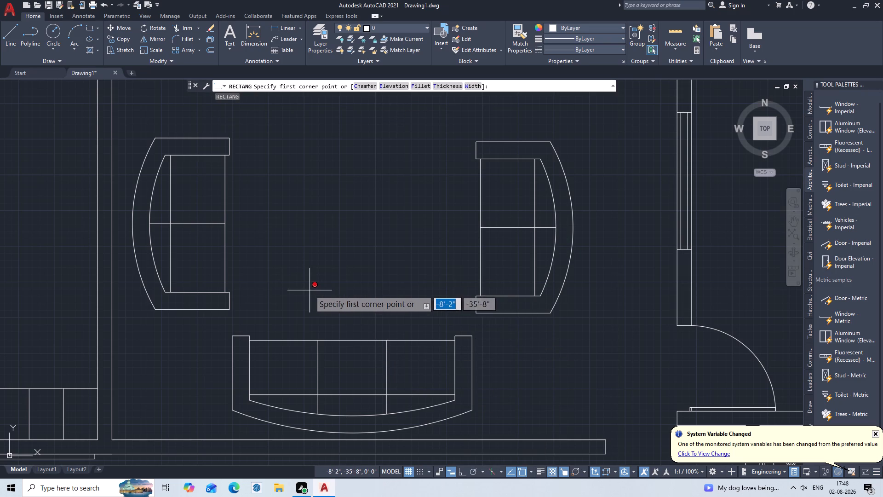
click(277, 293)
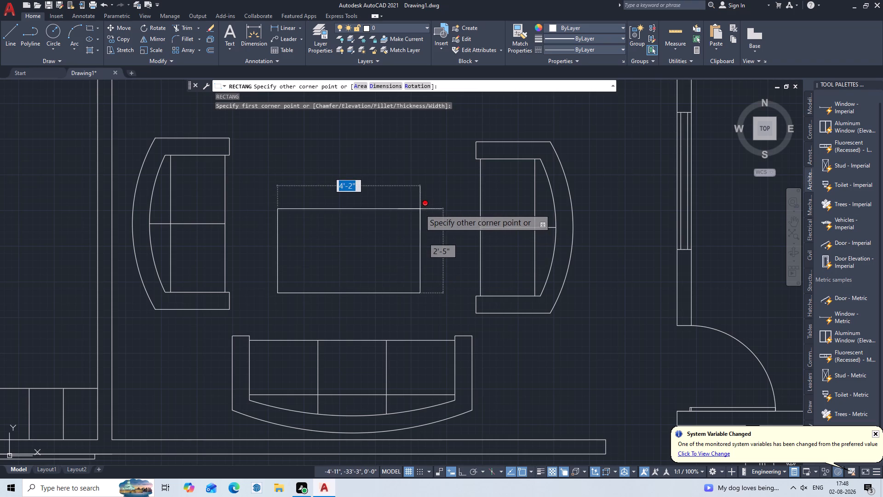
key(d)
key(Return)
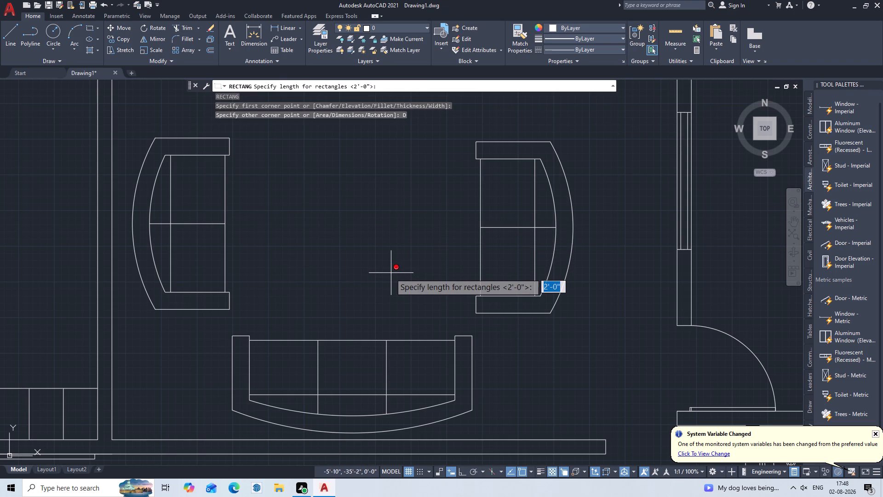
key(2)
key(apostrophe)
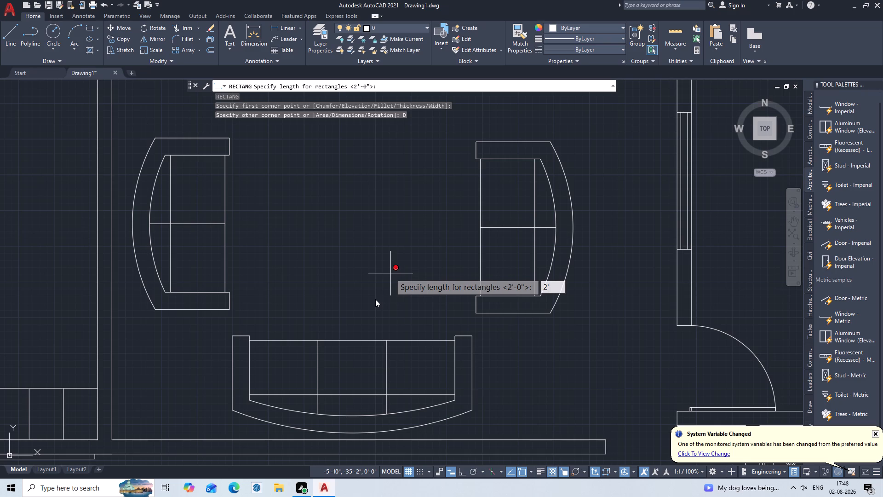
key(Return)
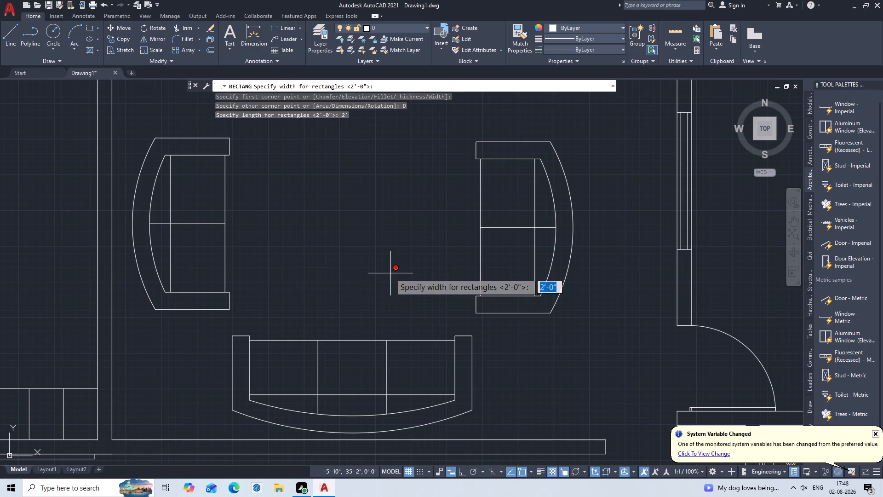
text(1.5)
key(apostrophe)
key(Return)
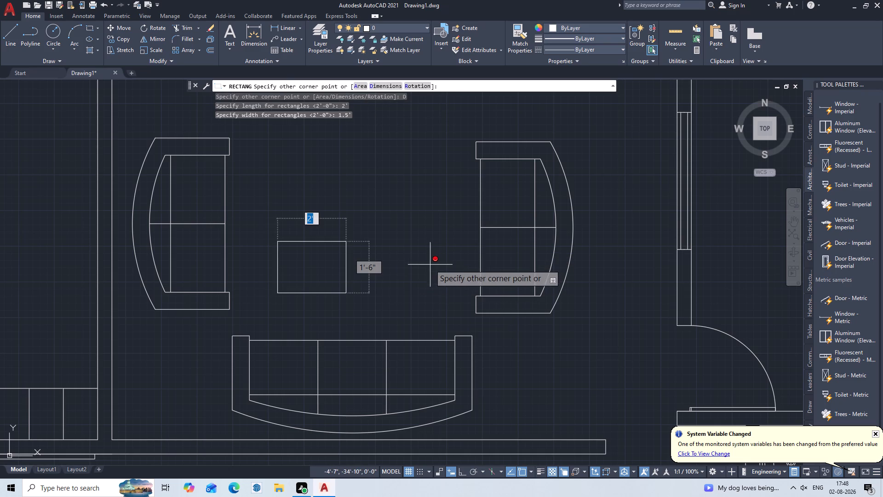
click(424, 271)
key(Escape)
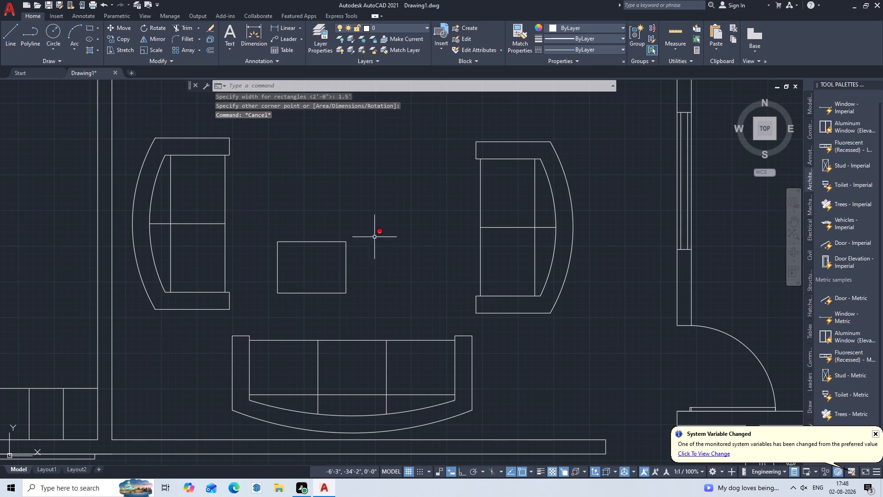
Scale the table rectangle up about its centre by a factor of about 2.
click(371, 223)
click(298, 310)
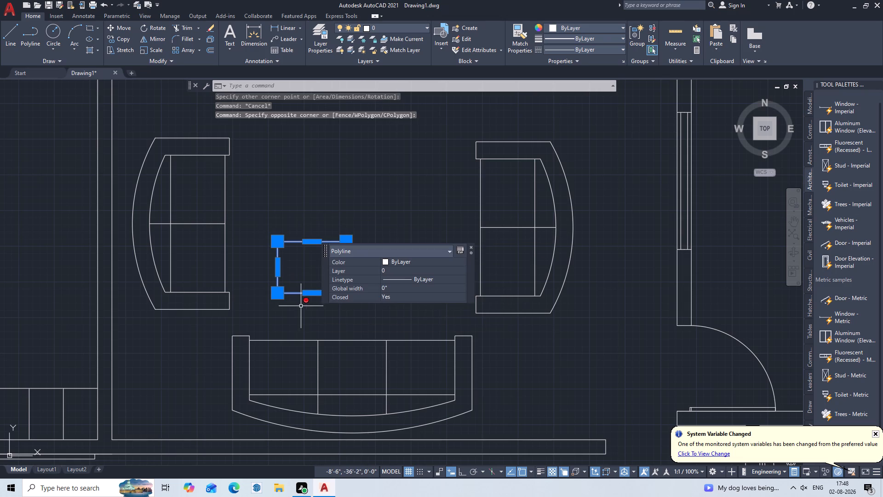
key(s)
key(c)
key(Return)
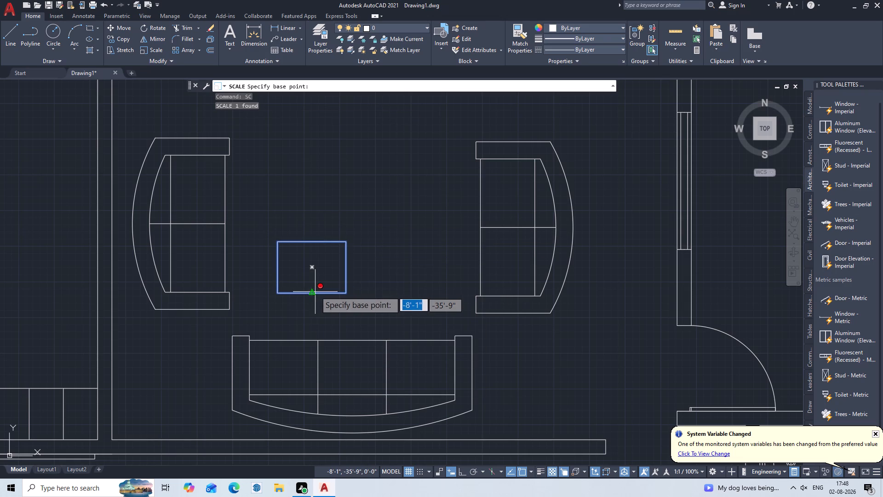
click(314, 269)
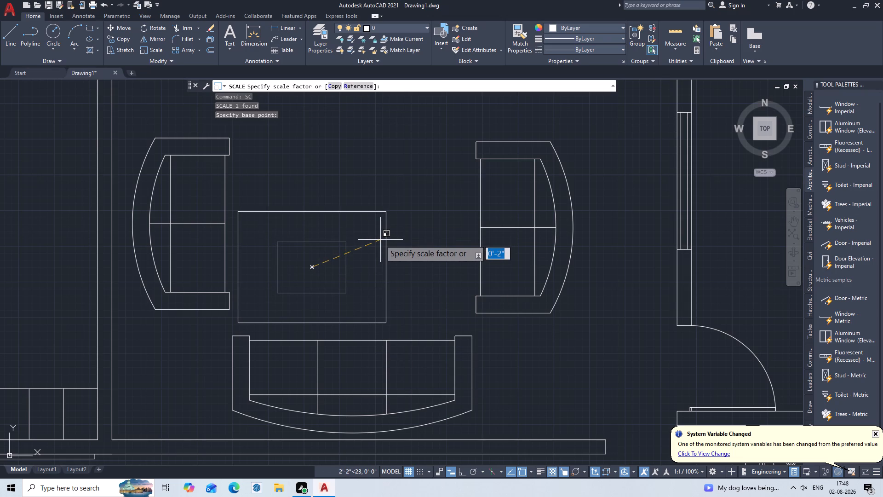
click(380, 240)
key(Escape)
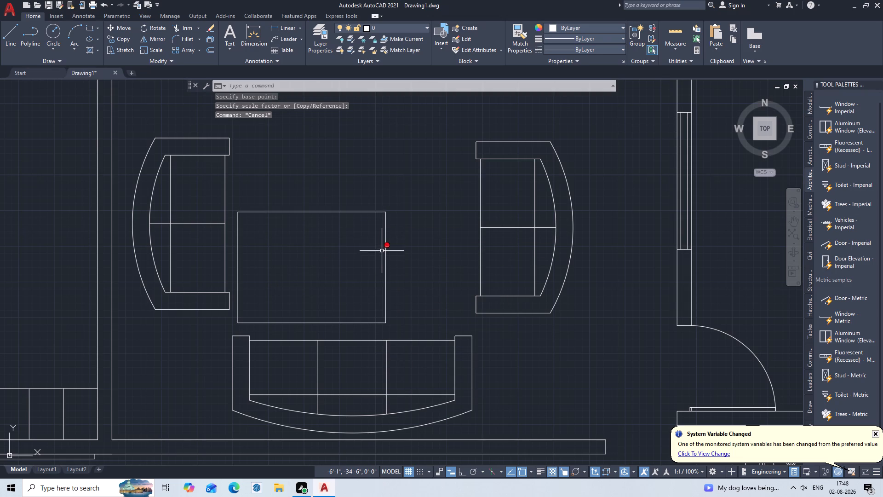
Move the table rectangle about 1'-6" northeast at 45° to centre it between the two facing loveseats.
key(m)
key(Return)
click(393, 248)
click(350, 302)
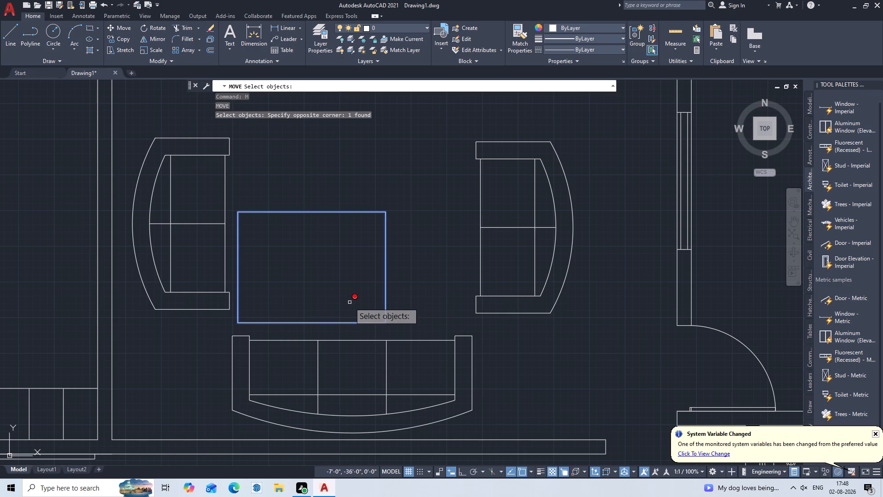
key(Return)
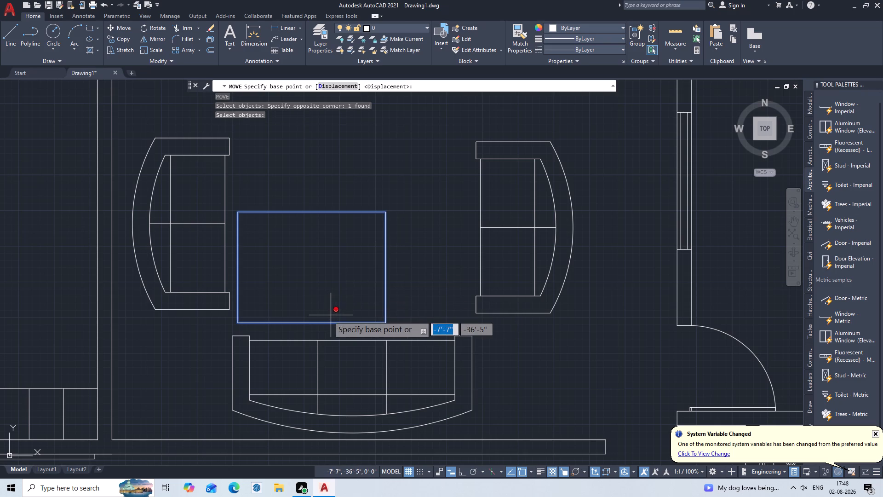
click(312, 321)
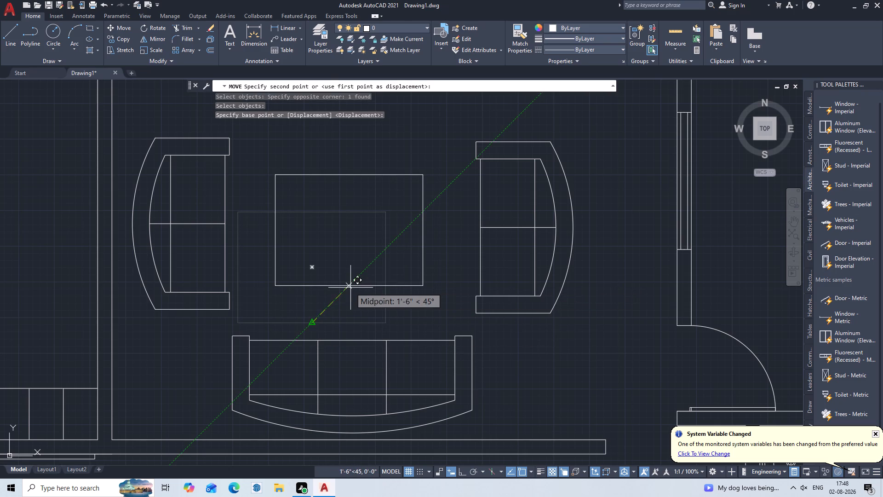
click(350, 288)
key(Escape)
With ortho on, check the central room's clear width using a linear dimension from the restroom wall to the west wall.
scroll(355, 336, down, 1)
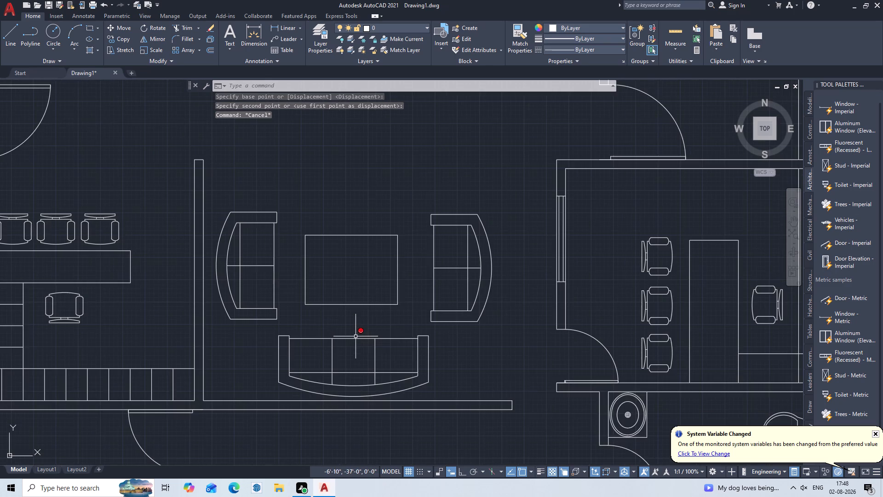
scroll(357, 305, down, 3)
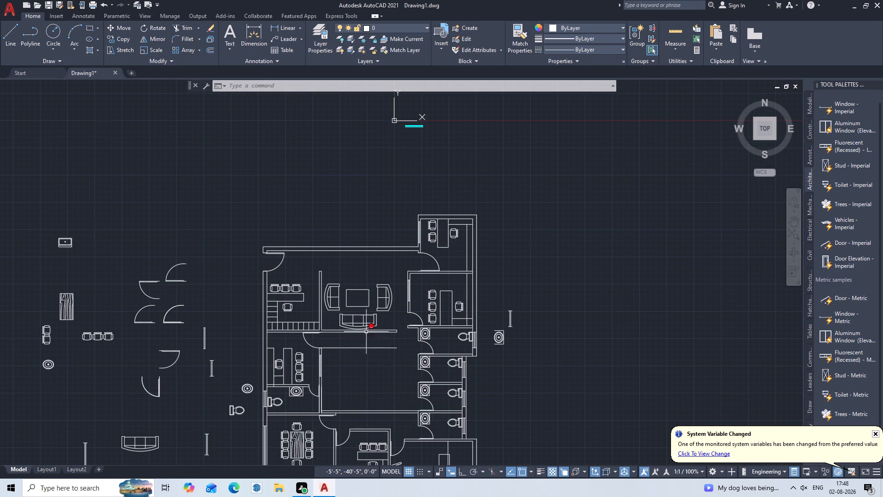
middle_drag(352, 311, 352, 308)
middle_drag(352, 308, 348, 210)
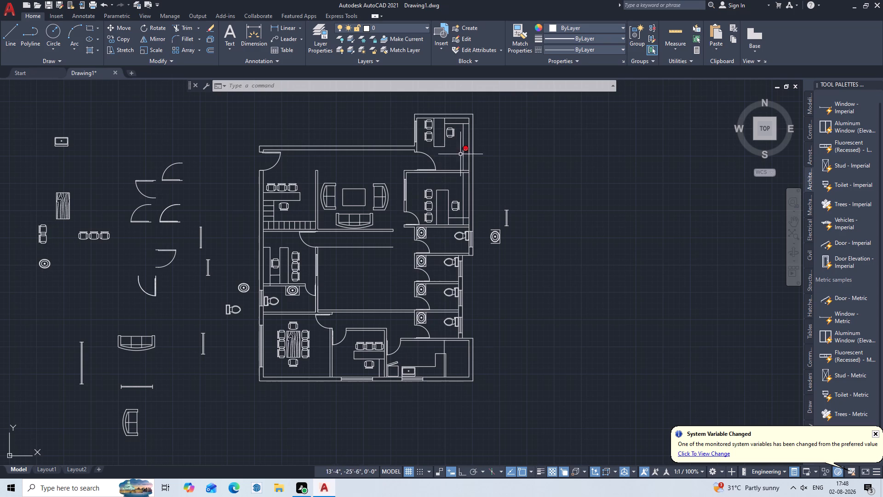
middle_drag(370, 179, 423, 213)
scroll(408, 319, up, 1)
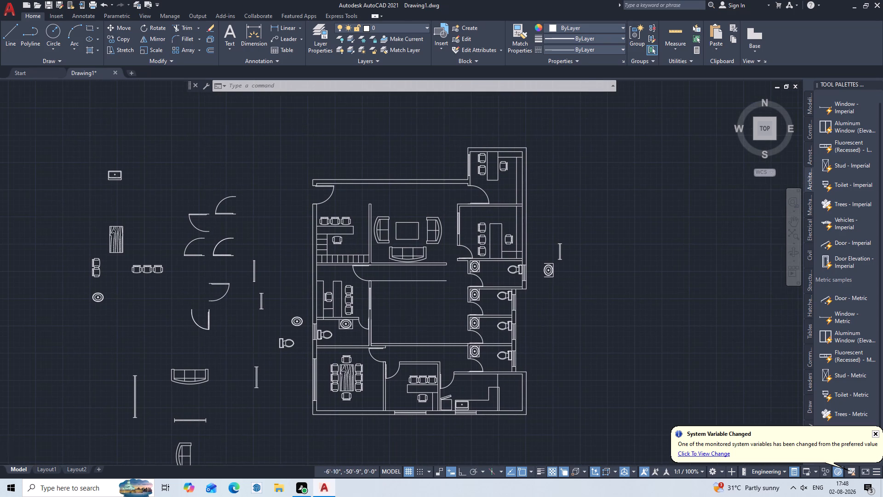
scroll(408, 319, up, 1)
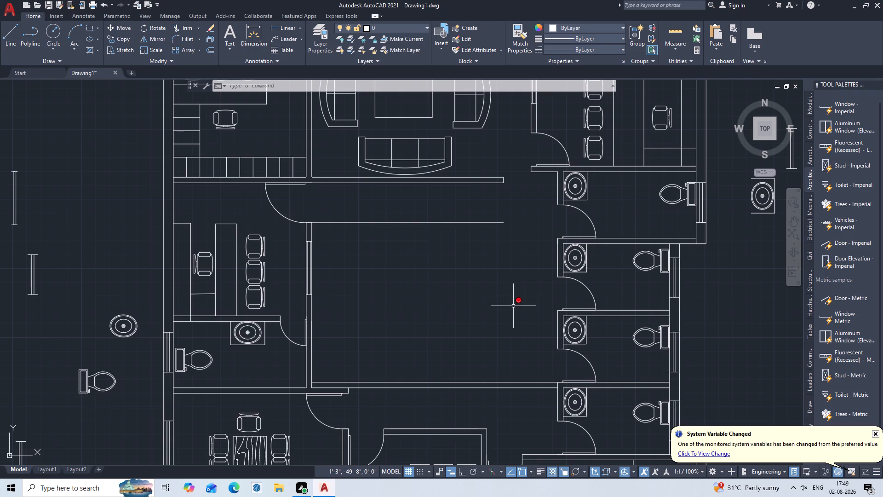
middle_drag(513, 306, 491, 246)
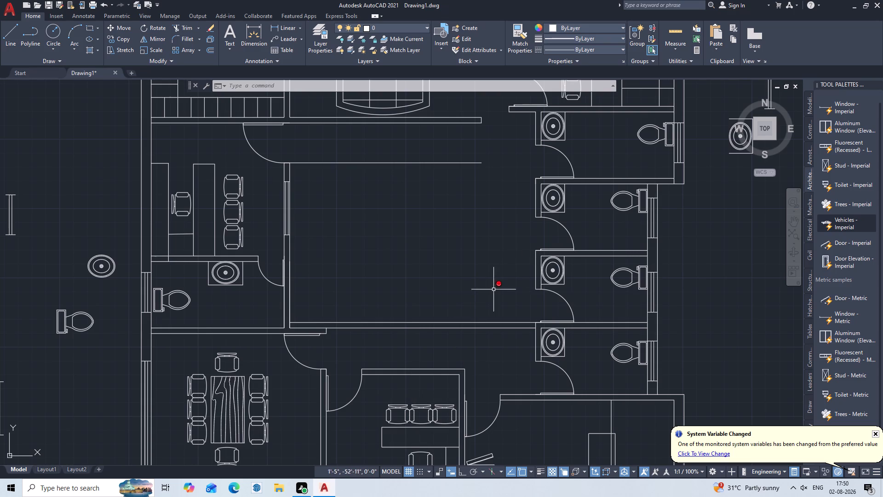
key(d)
text(LI)
key(Return)
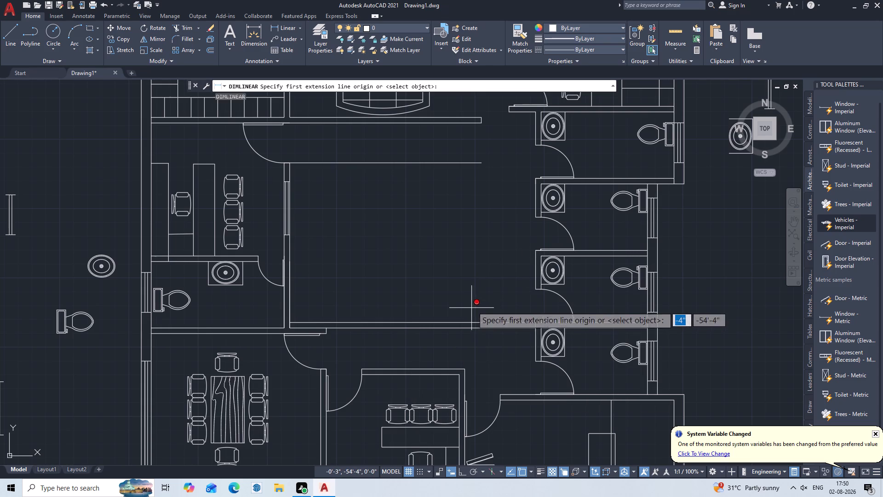
click(536, 251)
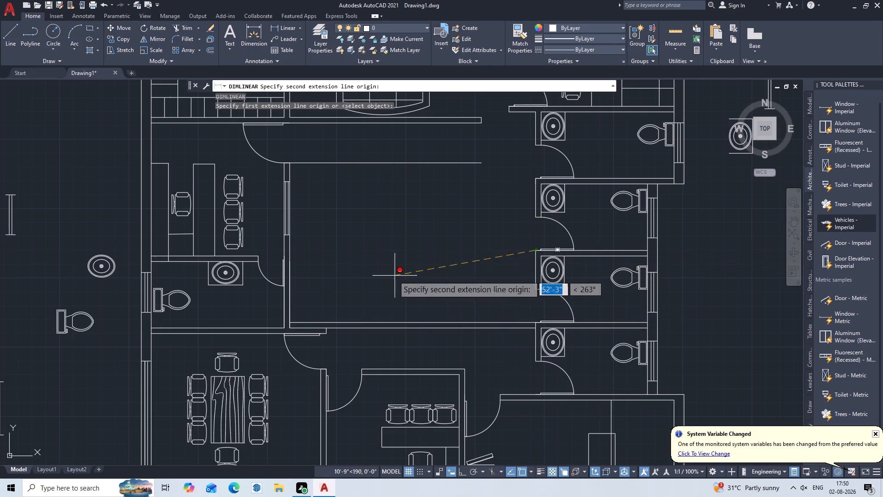
key(F8)
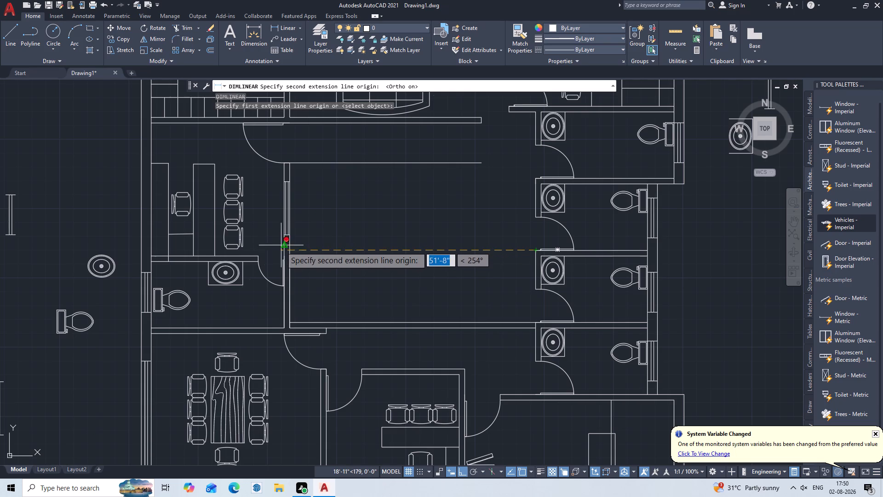
scroll(304, 248, up, 2)
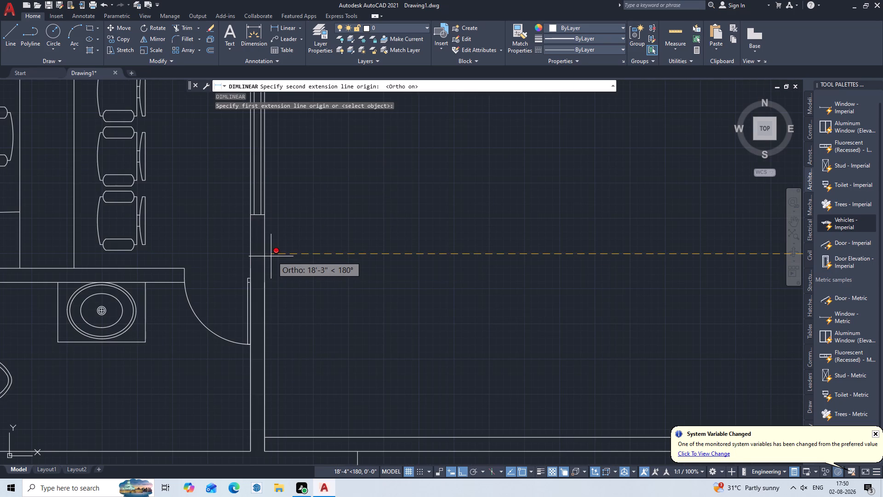
click(264, 254)
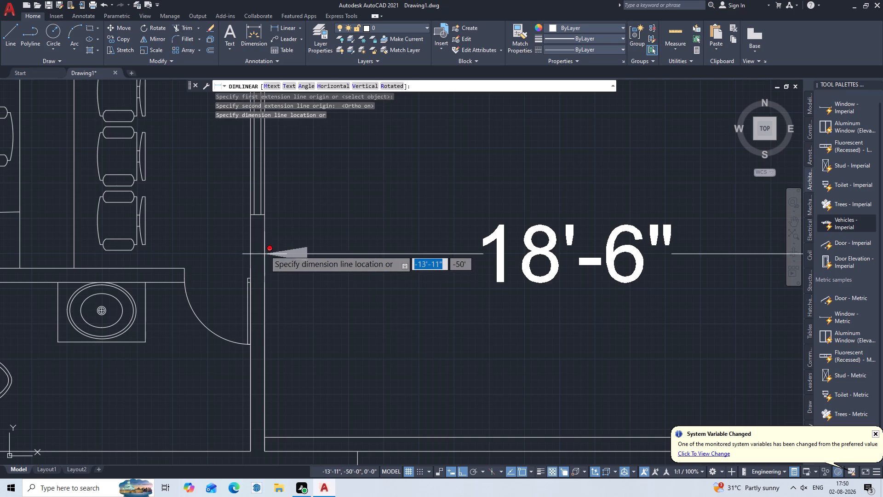
key(Escape)
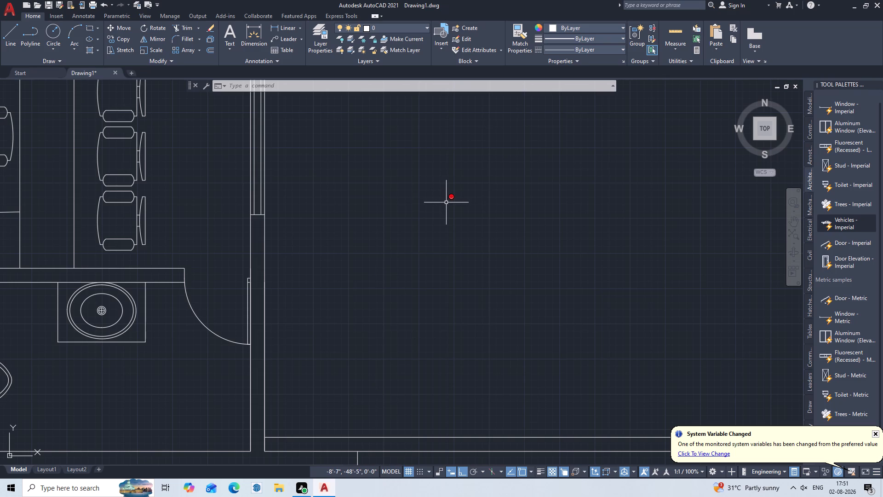
Offset the inner face of the central room's west wall 3' east into the room.
scroll(446, 202, down, 2)
middle_drag(446, 202, 420, 280)
scroll(389, 263, up, 2)
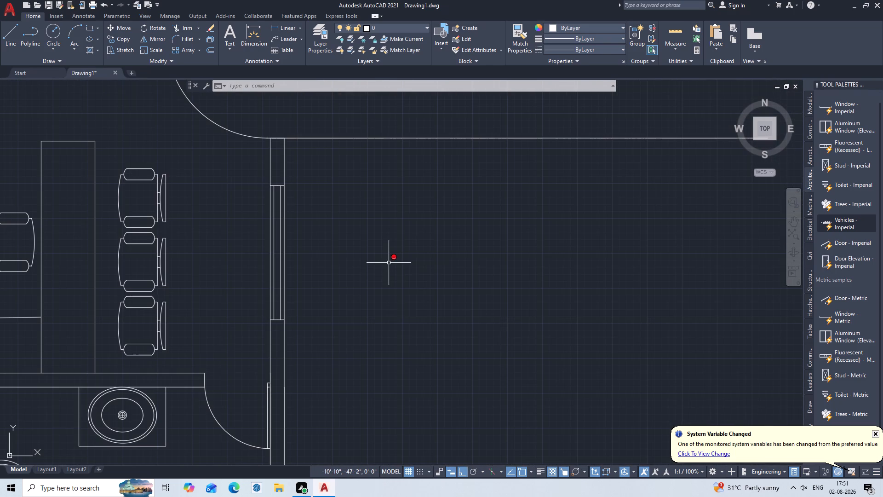
key(o)
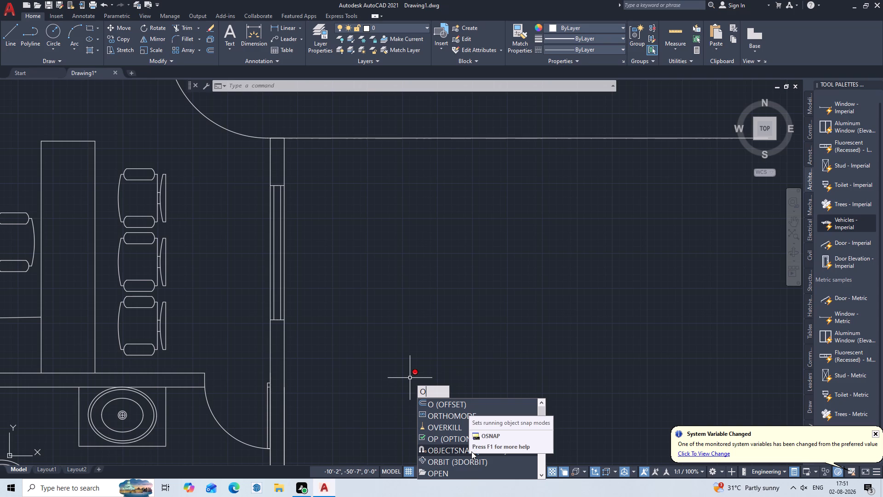
click(472, 402)
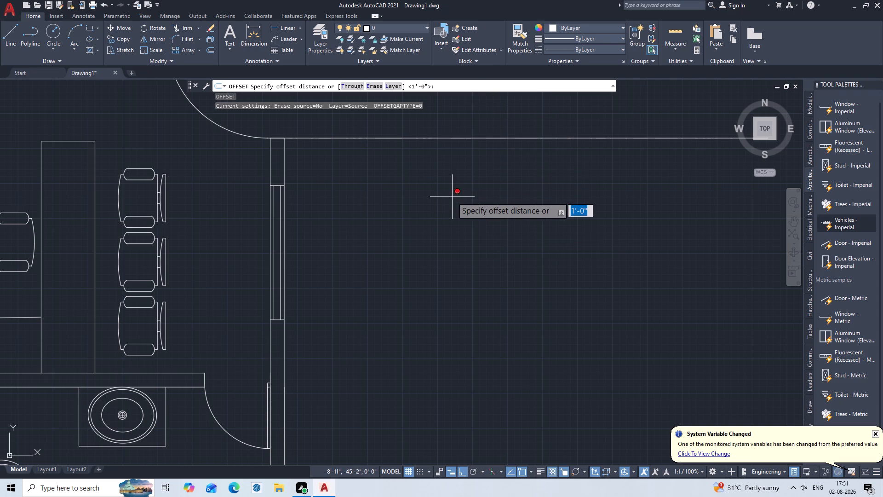
key(3)
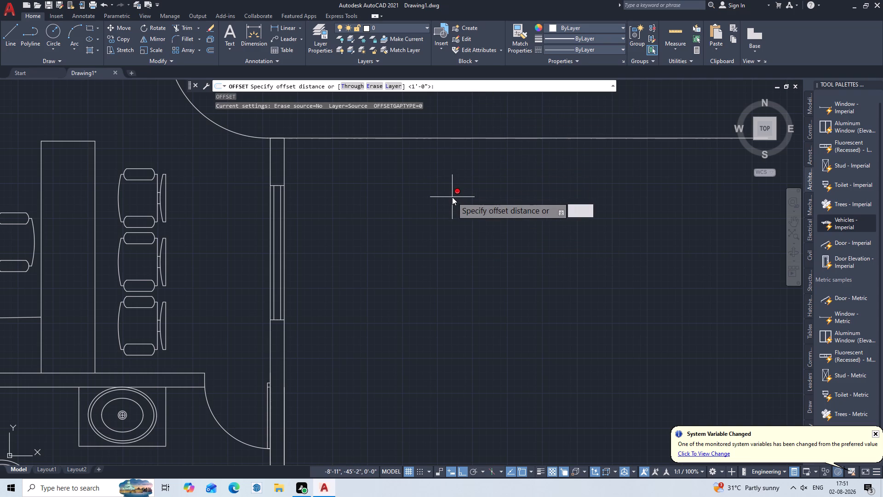
key(apostrophe)
key(Return)
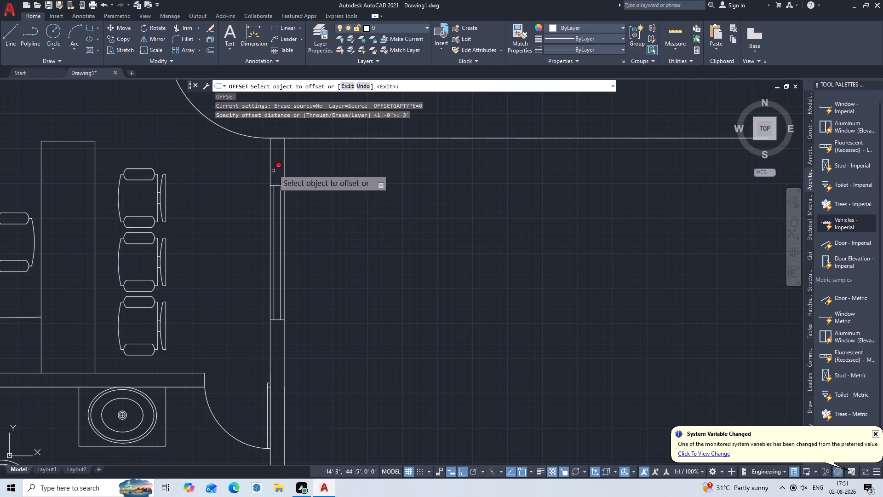
click(286, 157)
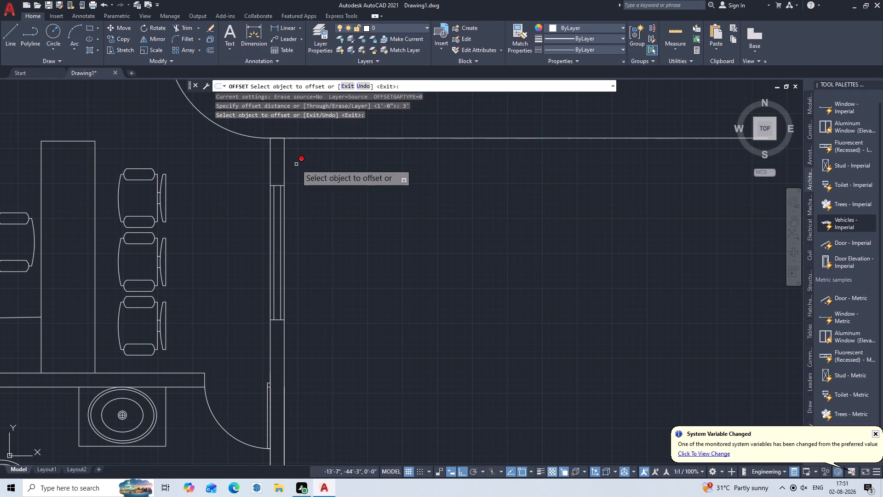
click(285, 173)
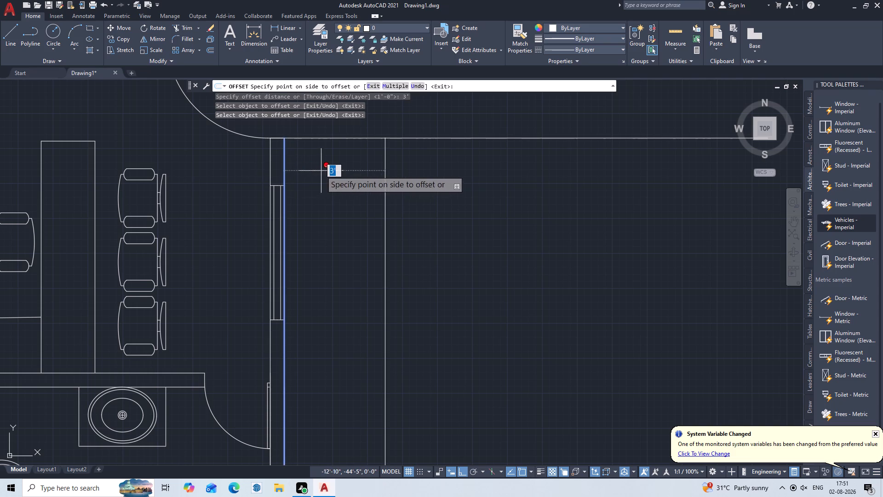
click(321, 171)
Offset the west face of the second restroom's wall 3' west into the central room.
scroll(561, 181, down, 2)
middle_drag(559, 191, 520, 196)
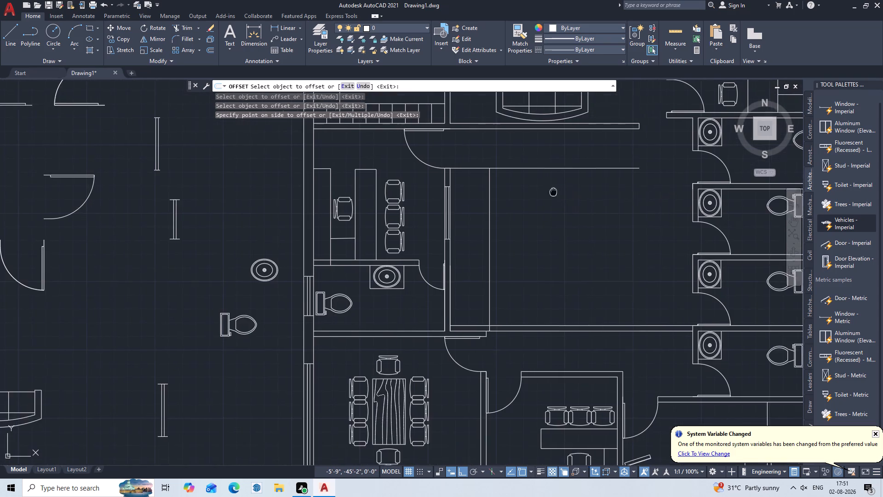
middle_drag(520, 196, 447, 203)
scroll(535, 218, up, 2)
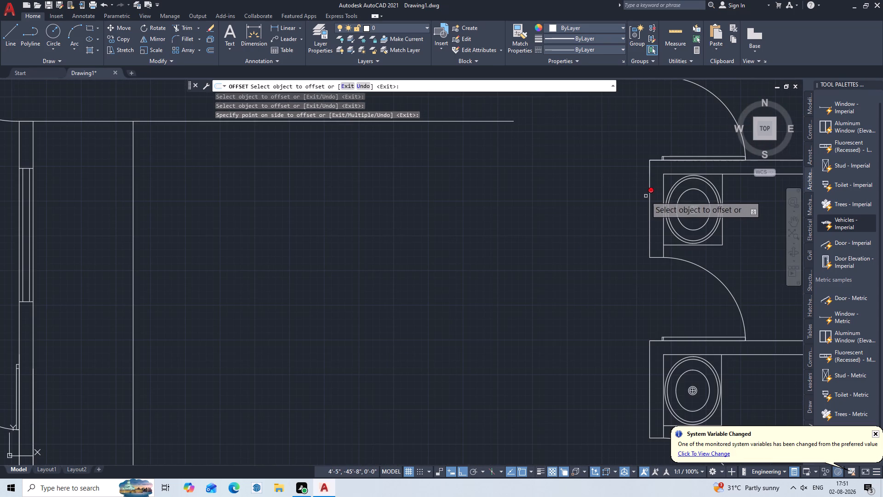
click(648, 198)
click(616, 209)
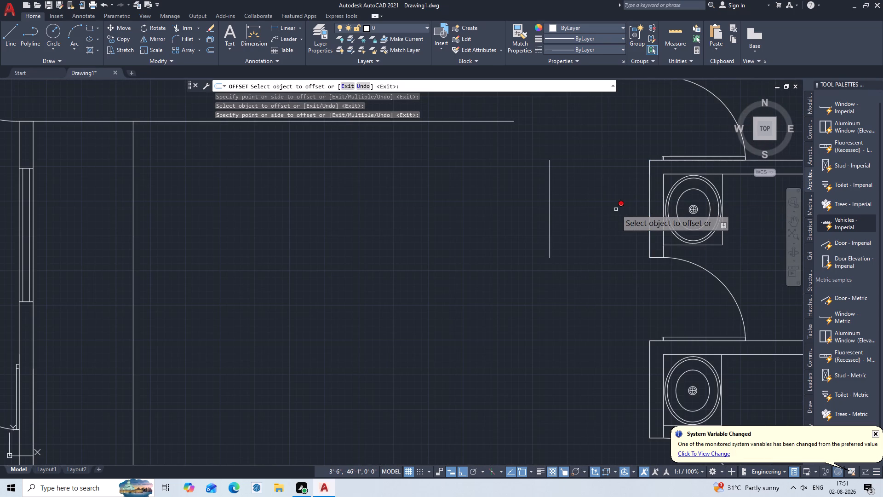
key(Escape)
Extend the short offset line beside the restrooms south to the central room's south wall.
scroll(609, 210, down, 3)
middle_drag(550, 211, 486, 159)
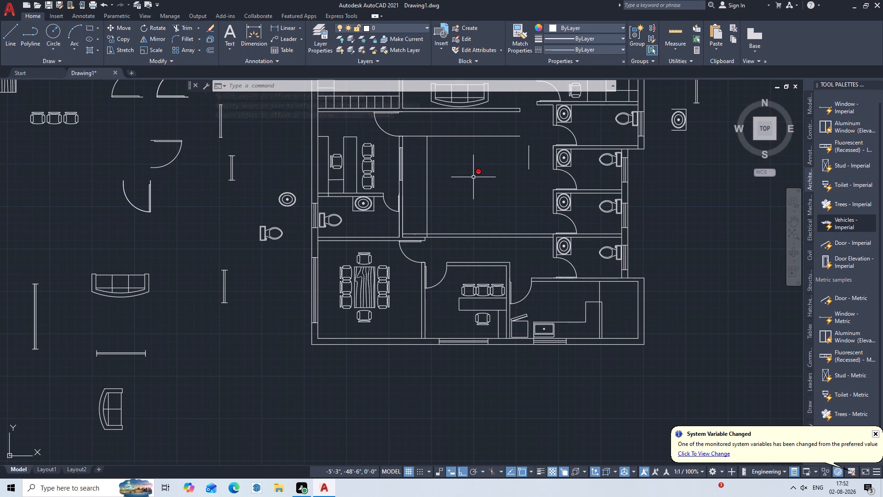
middle_drag(473, 177, 487, 226)
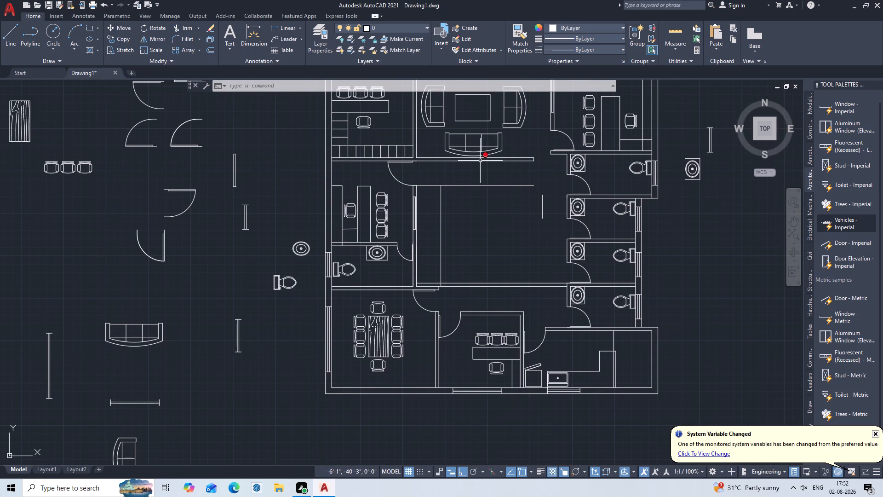
middle_drag(480, 161, 483, 218)
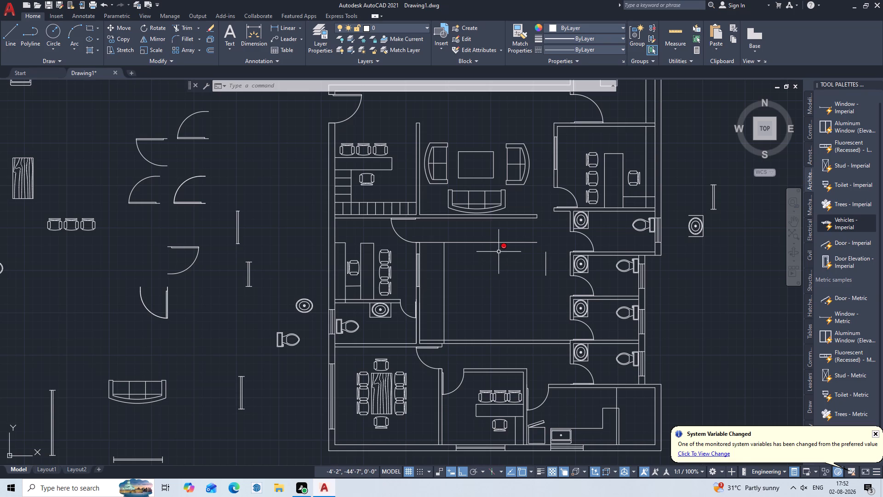
middle_drag(499, 252, 489, 267)
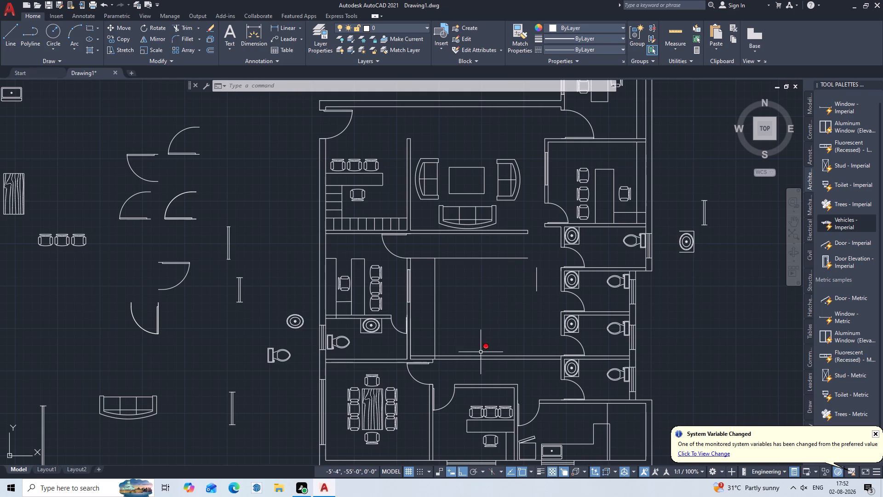
middle_drag(461, 313, 430, 272)
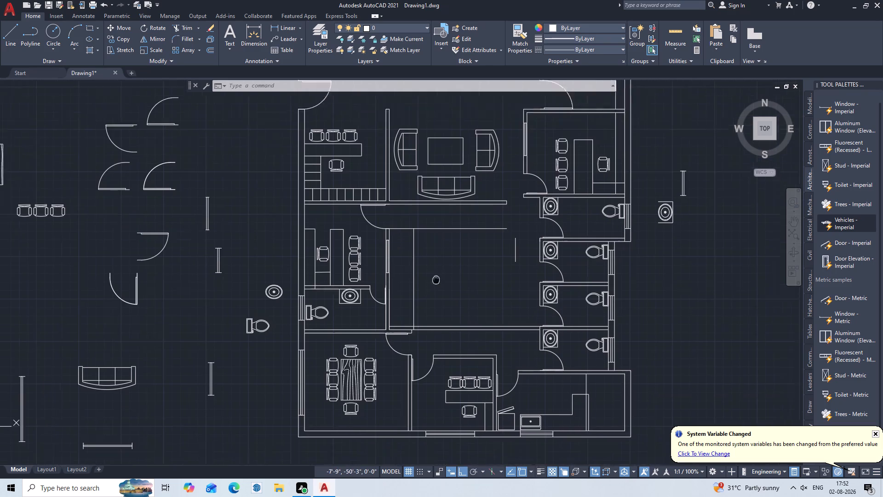
middle_drag(430, 272, 420, 258)
key(e)
key(x)
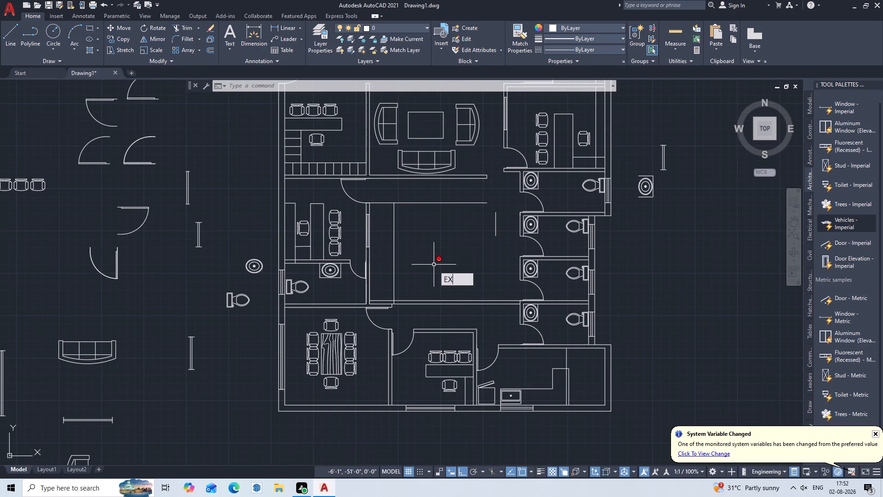
key(Return)
click(498, 220)
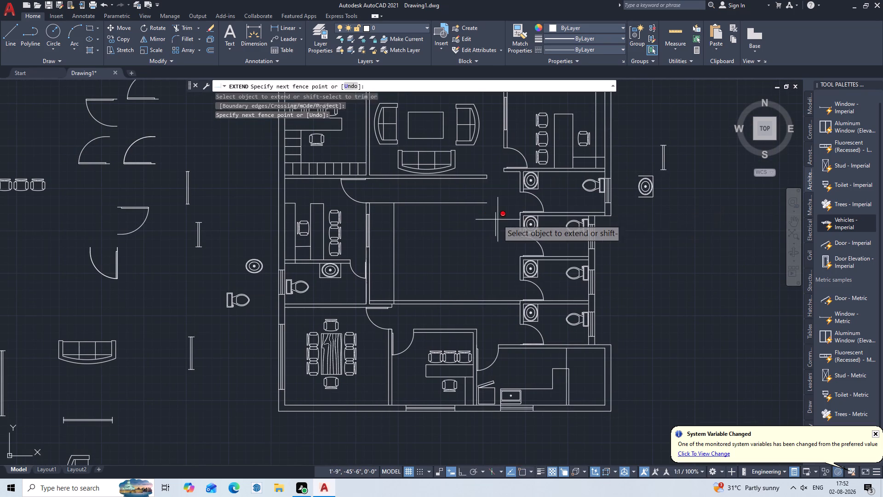
click(484, 234)
click(504, 224)
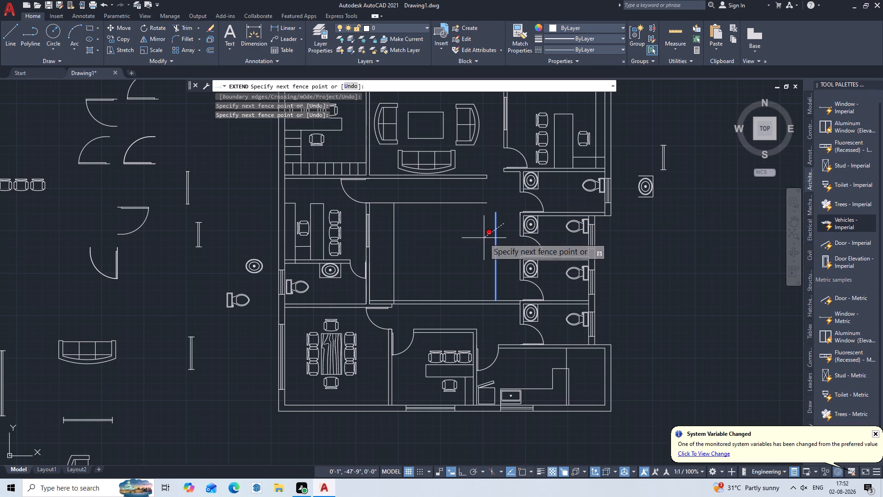
click(484, 238)
key(Escape)
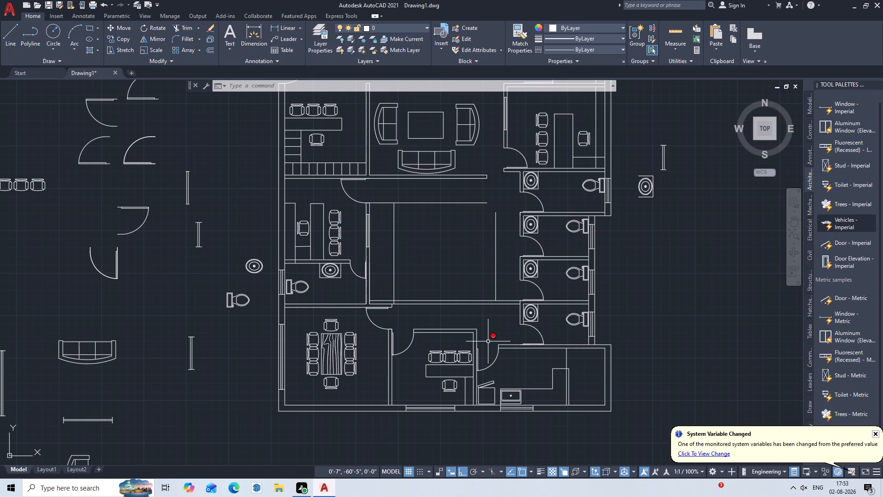
Offset the inner face of the central room's south wall 2' north into the room.
key(o)
key(Return)
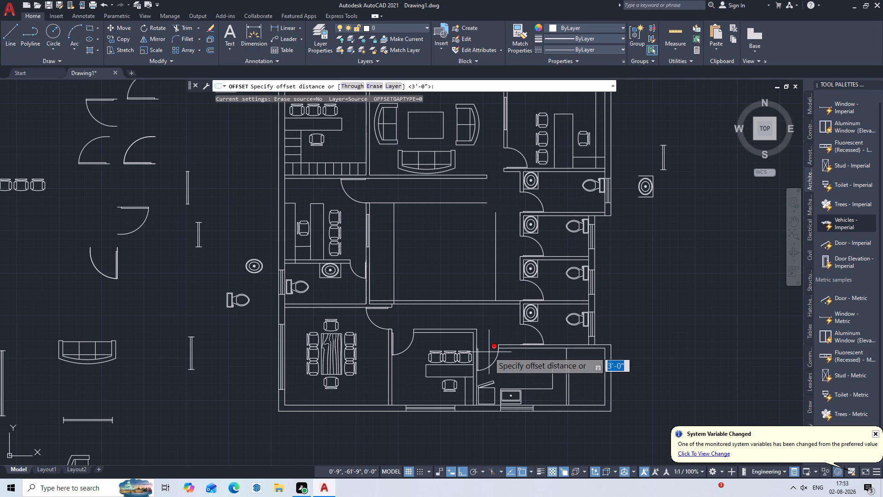
key(2)
key(apostrophe)
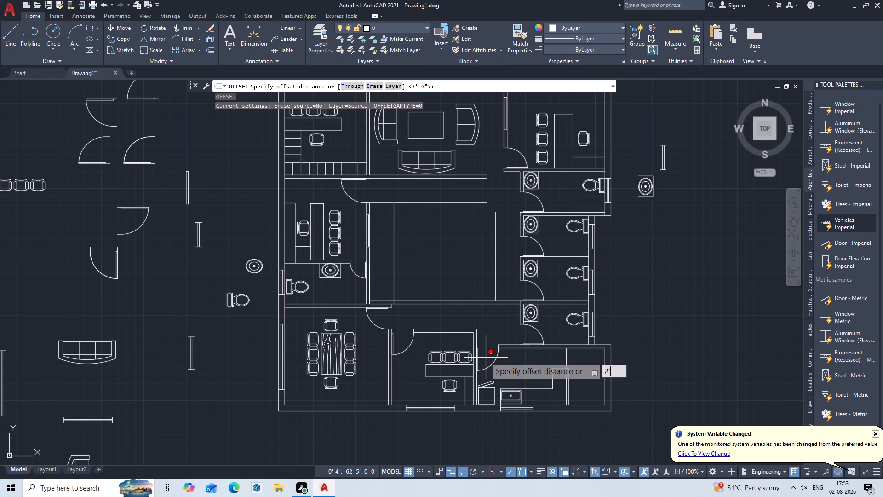
key(Return)
scroll(463, 303, up, 2)
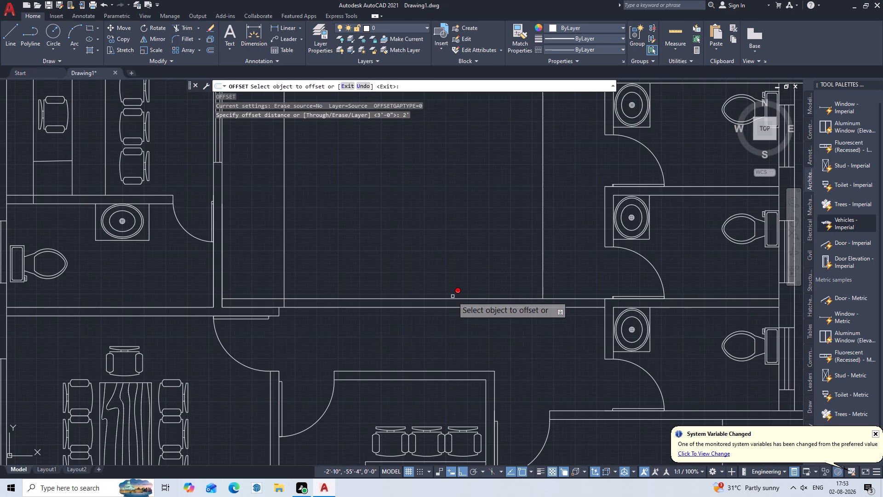
click(450, 299)
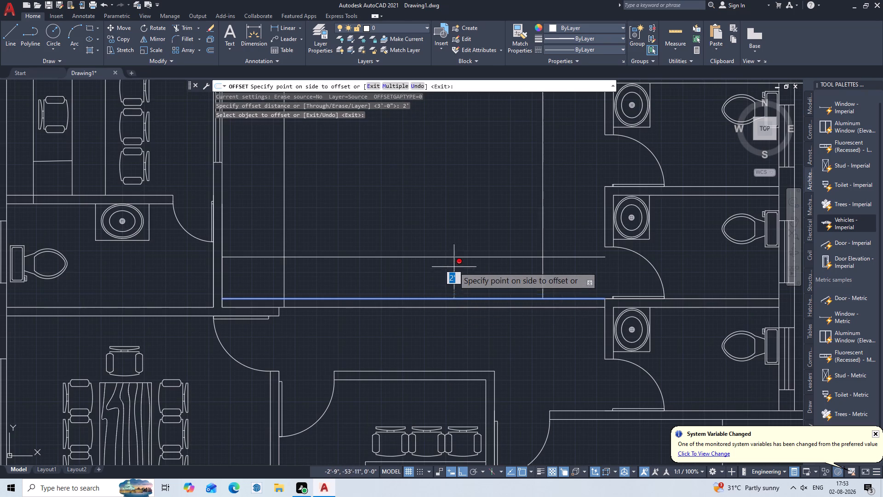
click(454, 254)
key(Escape)
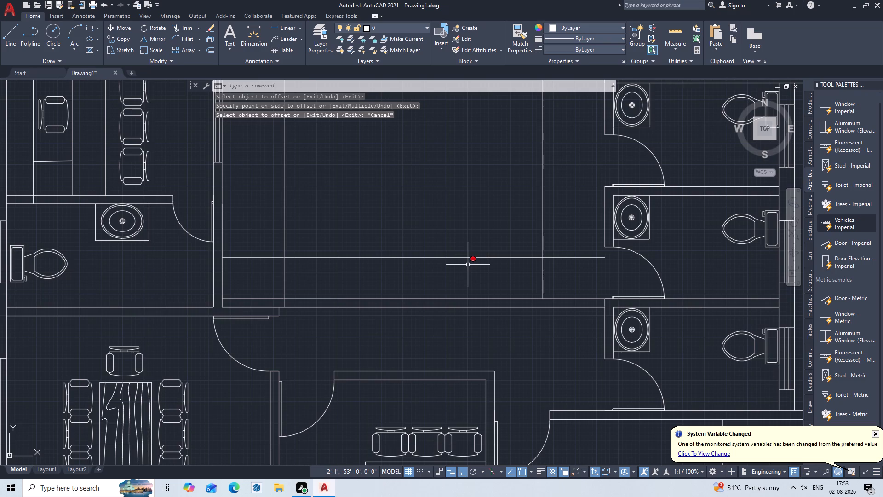
Offset the two vertical lines beside the central room's west and restroom walls 2" inward to form thin double lines.
scroll(468, 265, down, 1)
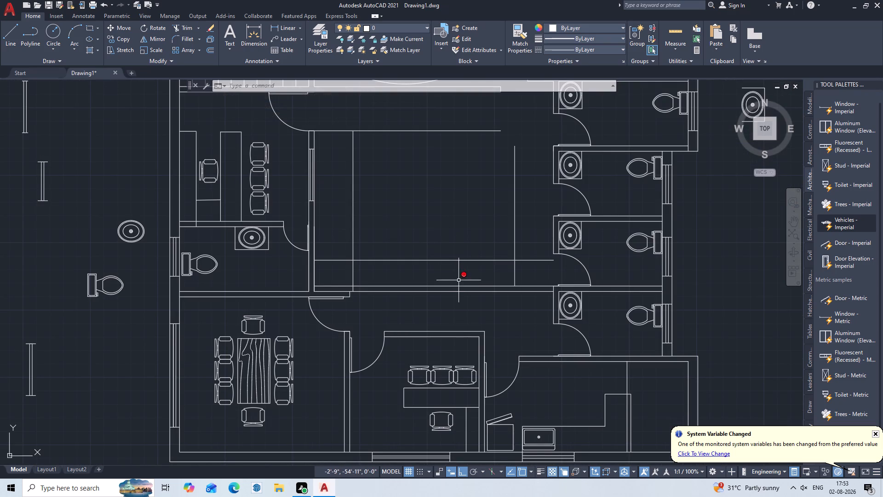
middle_drag(449, 245, 463, 282)
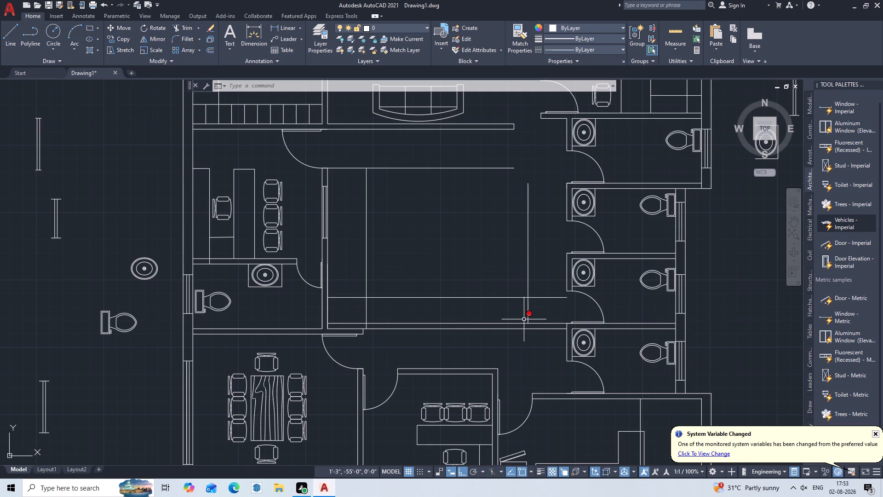
key(o)
key(Return)
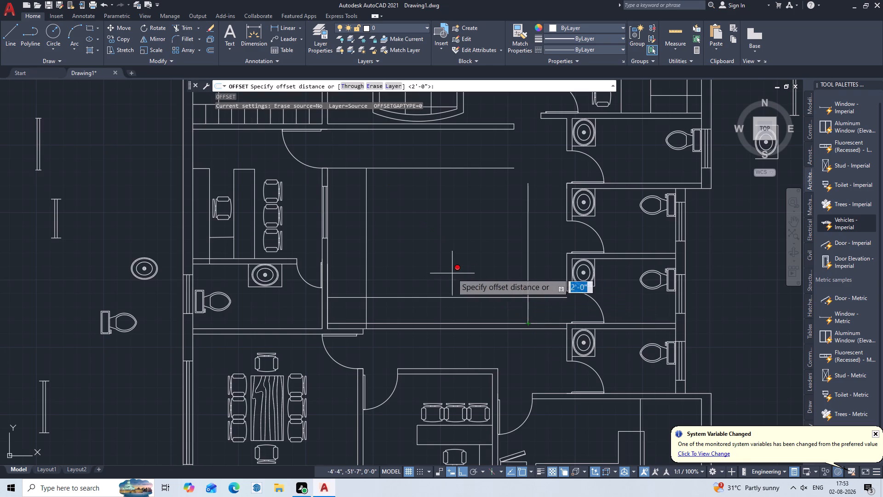
key(2)
key(shift+quotedbl)
key(Return)
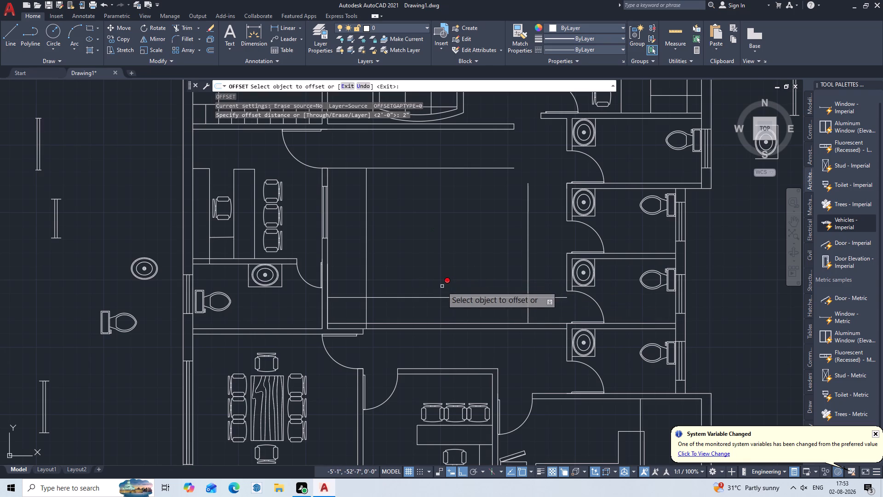
click(366, 225)
click(376, 224)
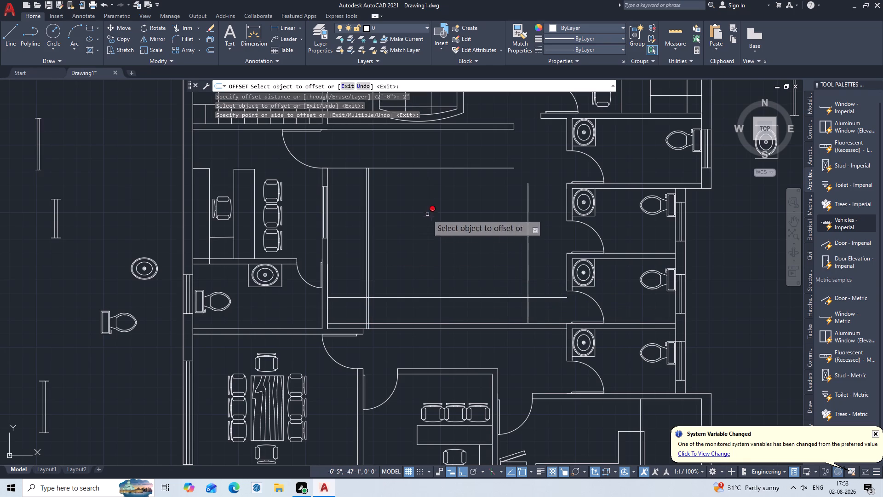
click(529, 216)
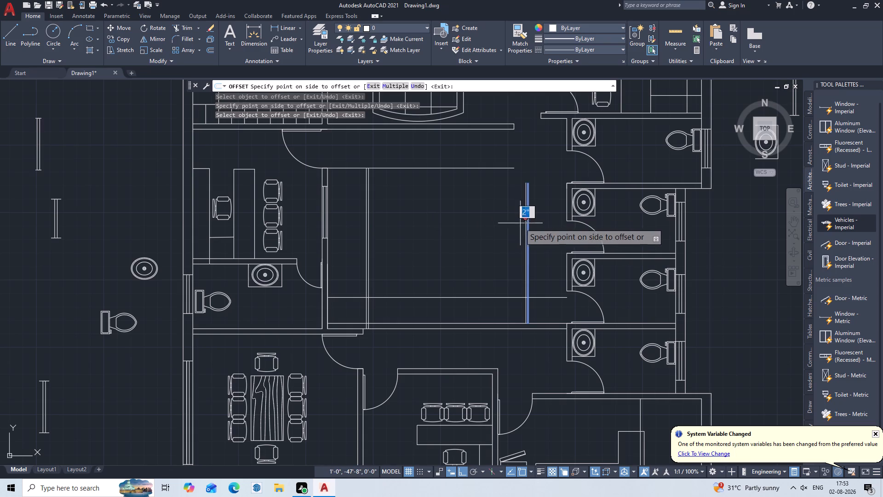
click(517, 225)
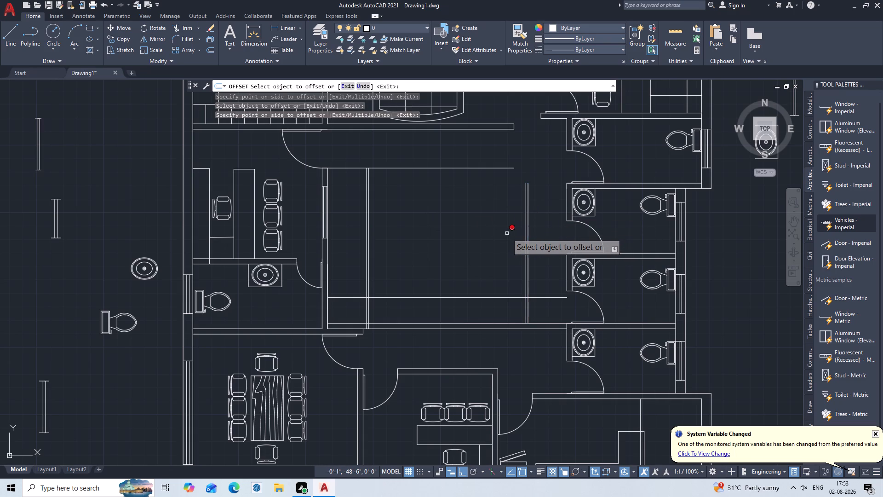
key(Escape)
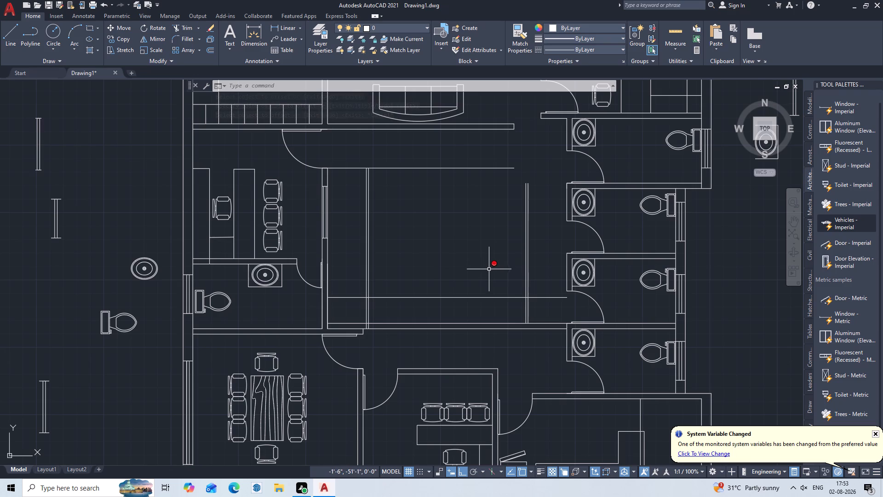
Offset the inner line of each thin vertical pair 2' further into the central room.
key(o)
key(Return)
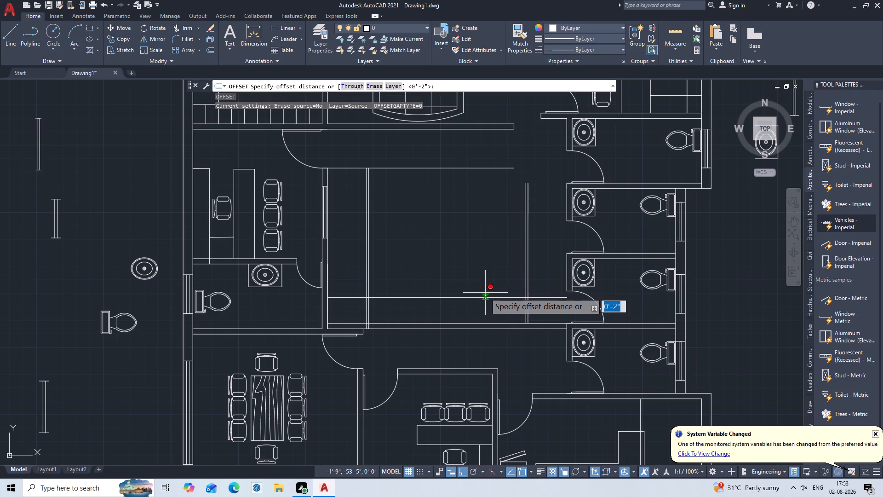
key(2)
key(apostrophe)
key(Return)
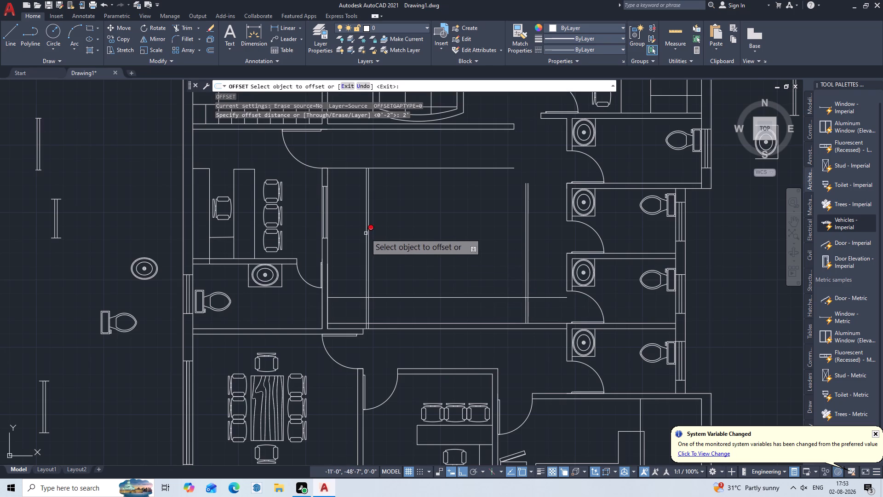
scroll(371, 225, up, 3)
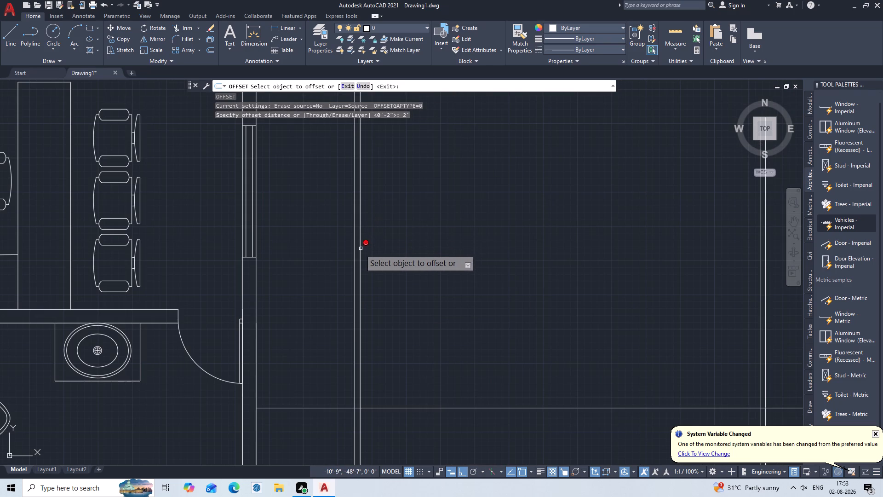
double_click(360, 254)
click(440, 233)
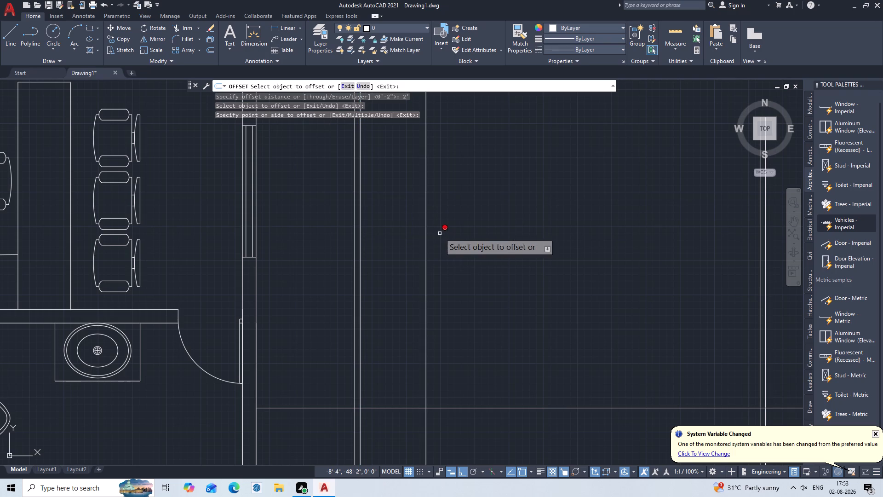
click(760, 258)
click(742, 260)
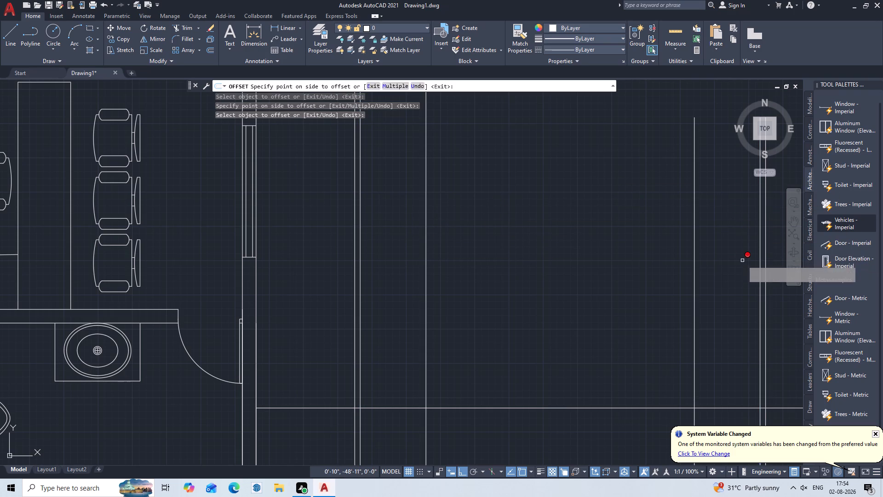
key(Escape)
key(Escape)
Trim the central room's north line between the west wall and the west double line.
scroll(740, 260, down, 1)
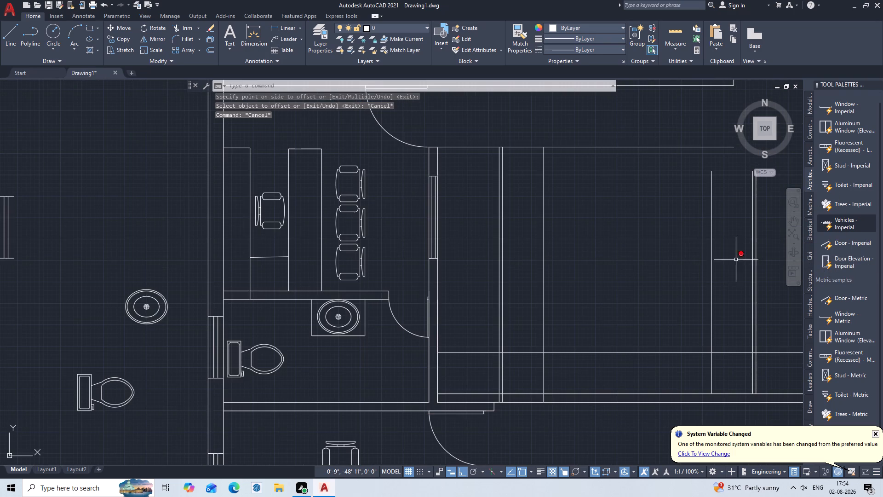
middle_drag(665, 259, 521, 294)
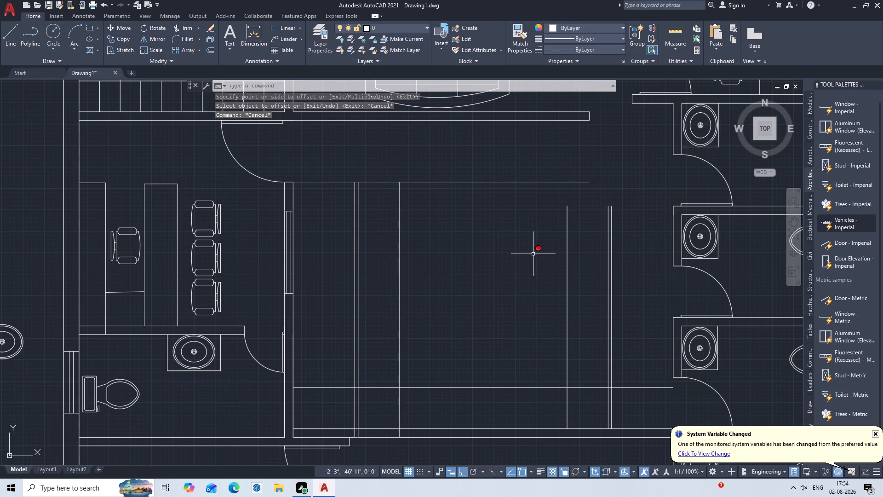
scroll(531, 246, up, 1)
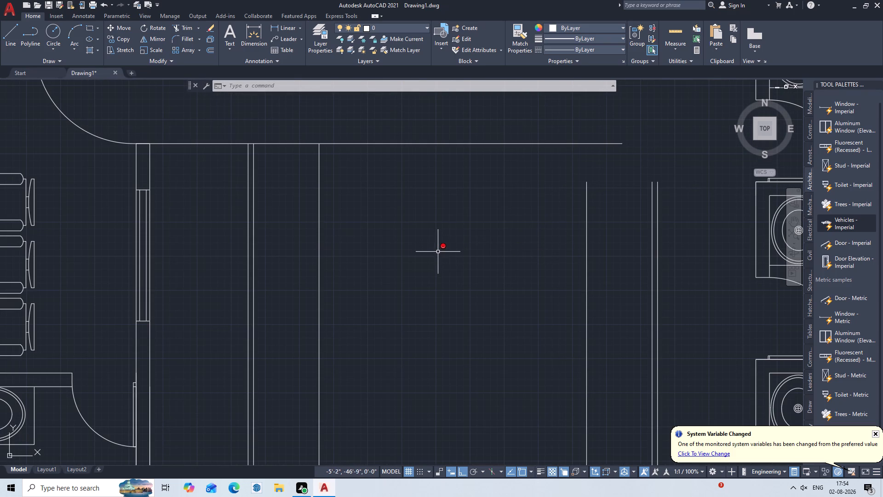
middle_drag(448, 260, 496, 318)
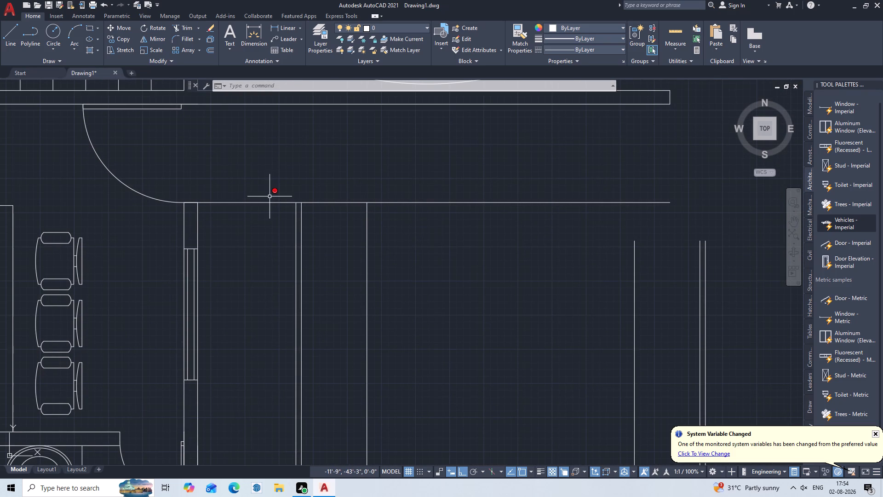
key(t)
key(r)
key(Return)
key(Return)
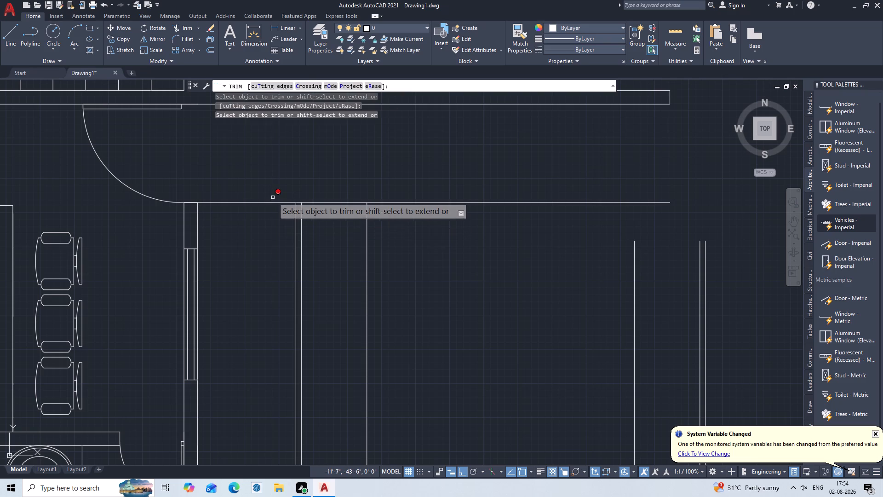
click(272, 190)
click(256, 225)
key(Escape)
Trim the horizontal line above the south wall between the west wall and the west double line.
scroll(256, 225, down, 2)
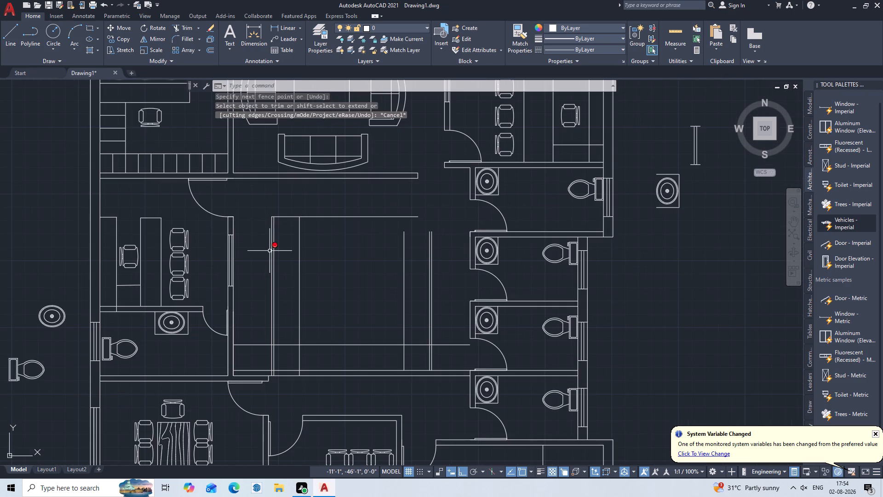
middle_drag(281, 262, 332, 223)
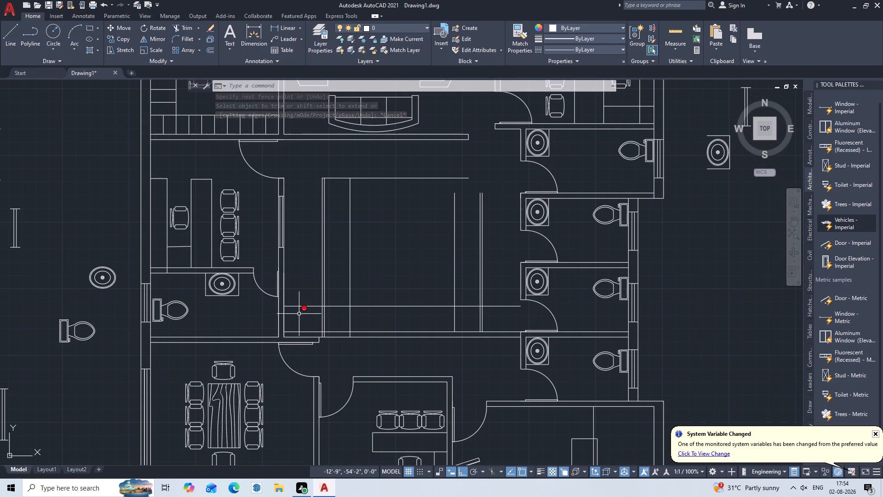
scroll(302, 310, up, 2)
key(t)
key(r)
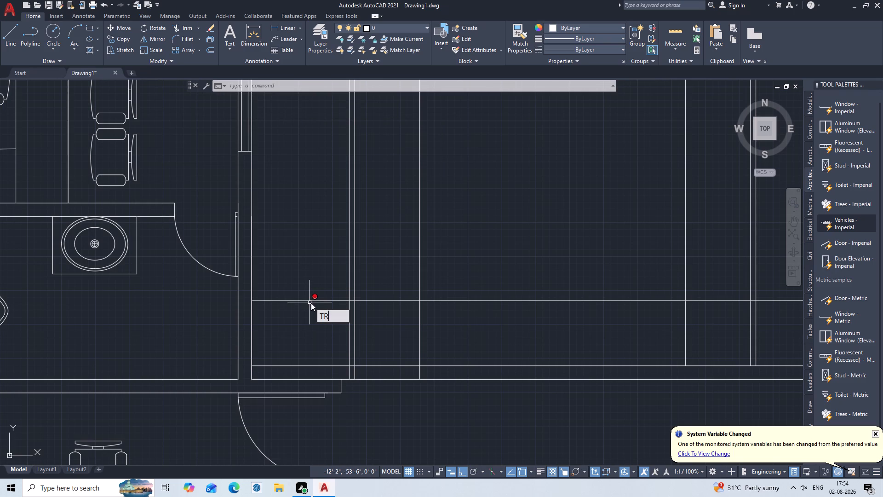
key(Return)
key(Return)
drag(290, 284, 287, 300)
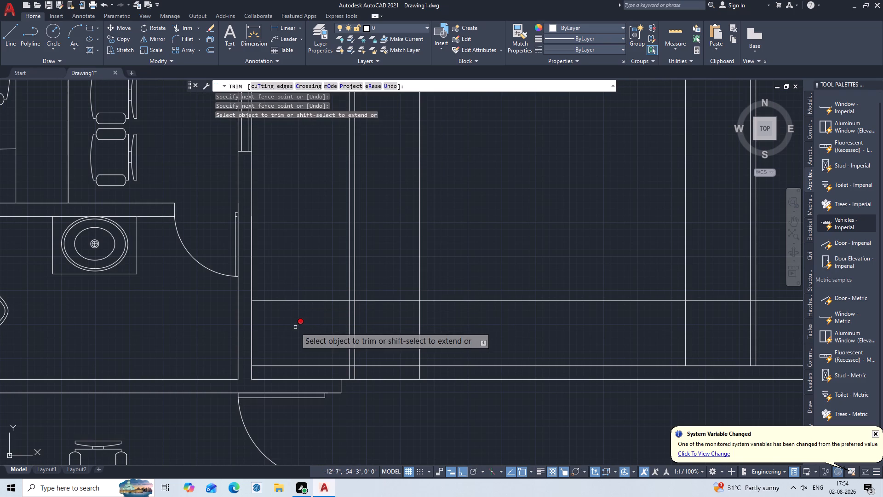
click(295, 327)
click(322, 272)
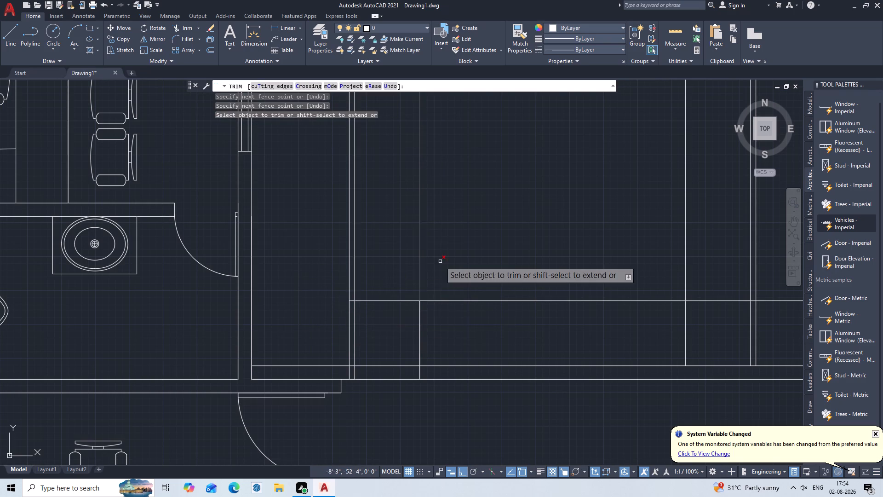
scroll(475, 237, down, 3)
middle_drag(473, 239, 411, 247)
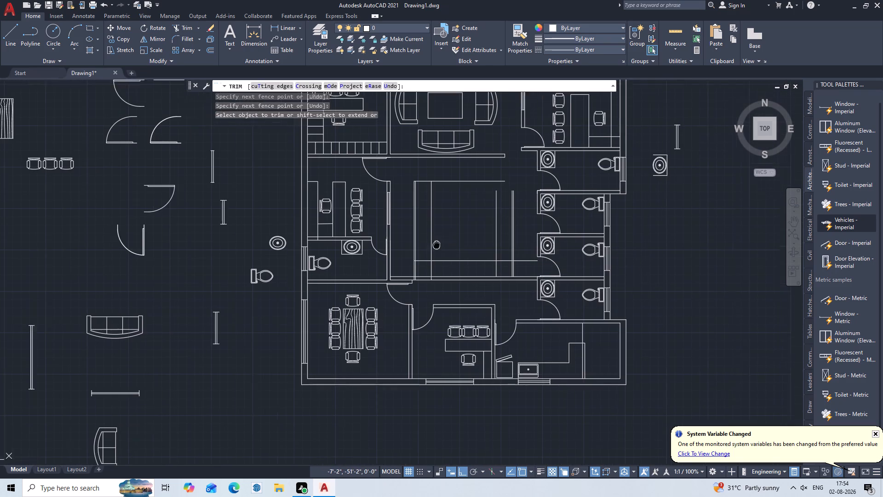
middle_drag(411, 247, 375, 251)
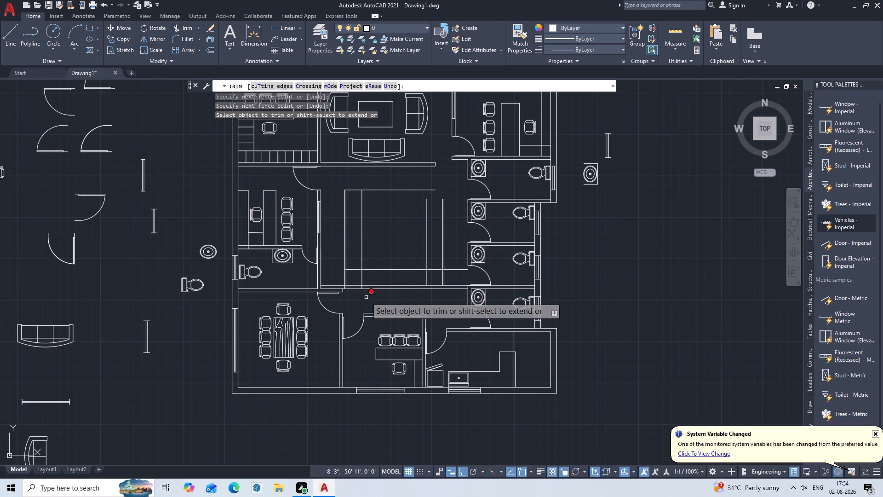
scroll(362, 296, up, 2)
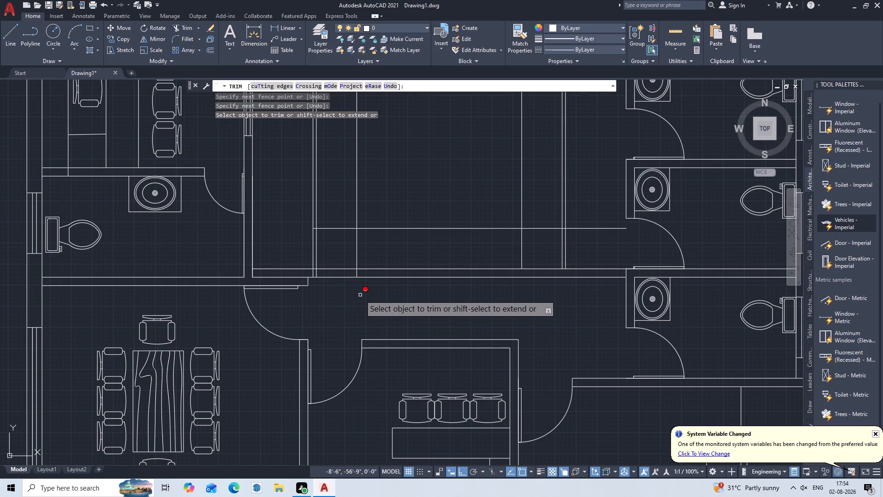
middle_drag(354, 292, 384, 306)
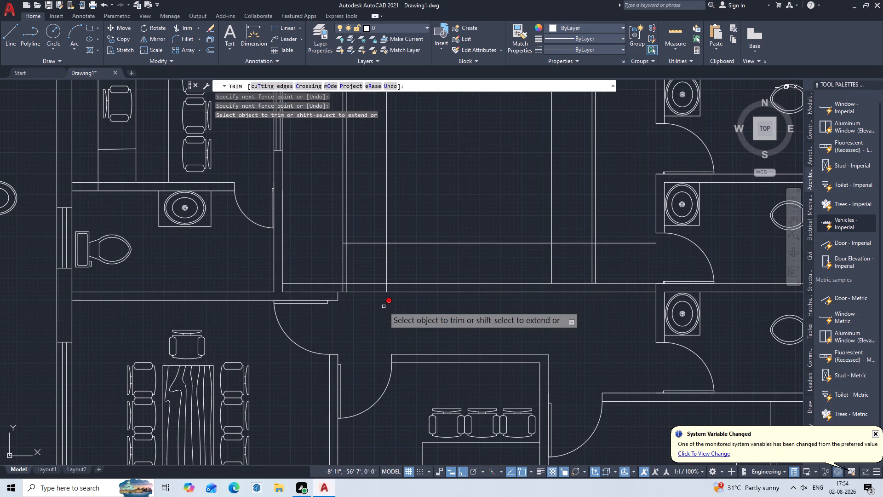
key(Escape)
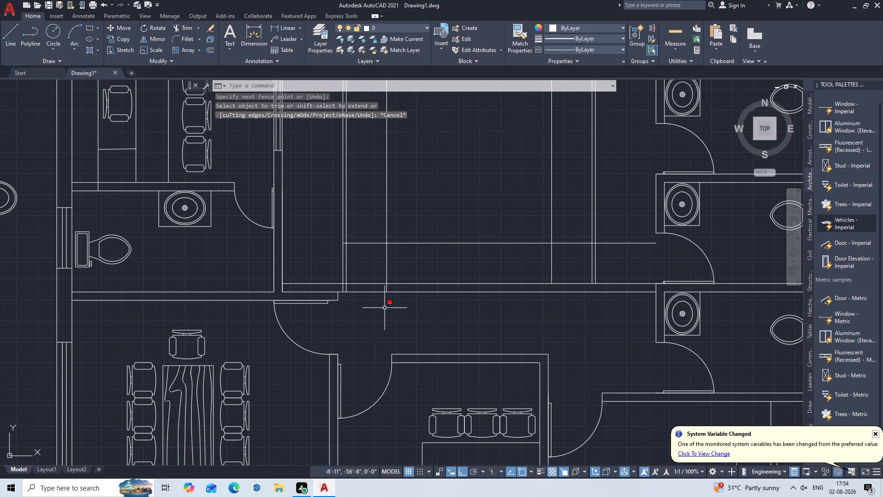
Extend the inner vertical line of the east strip north to the central room's north line.
scroll(435, 313, down, 1)
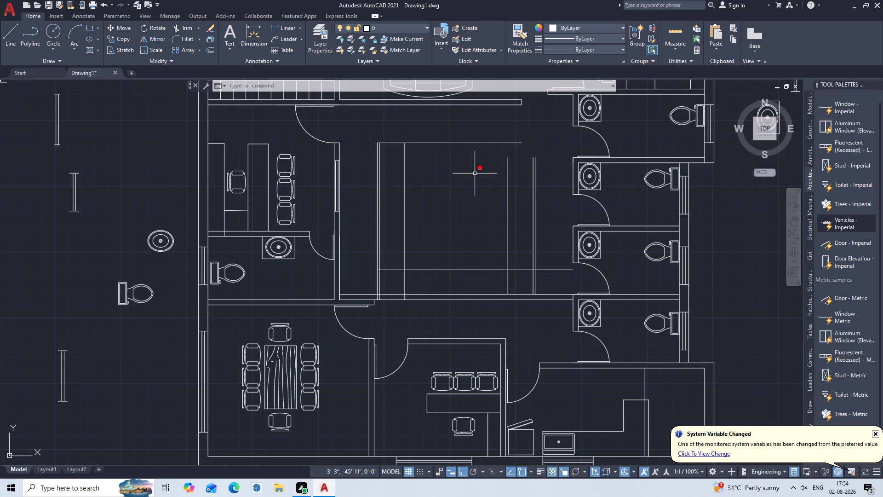
text(EX)
key(Return)
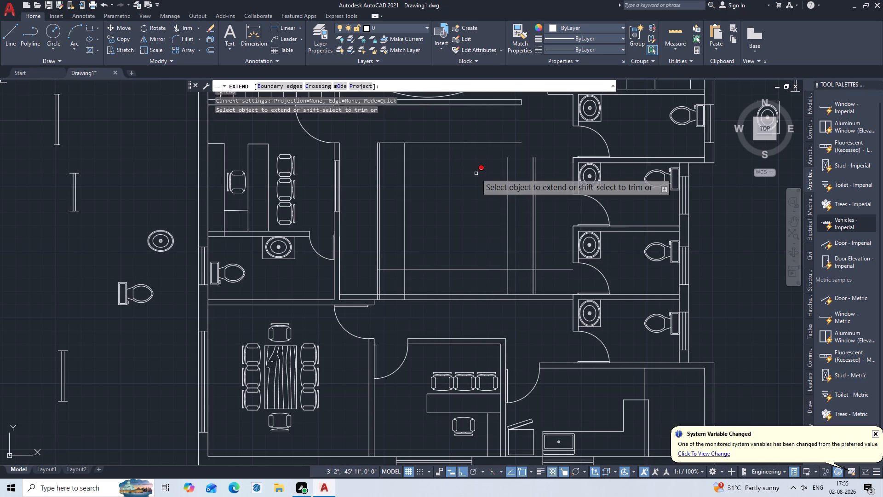
click(513, 177)
click(489, 198)
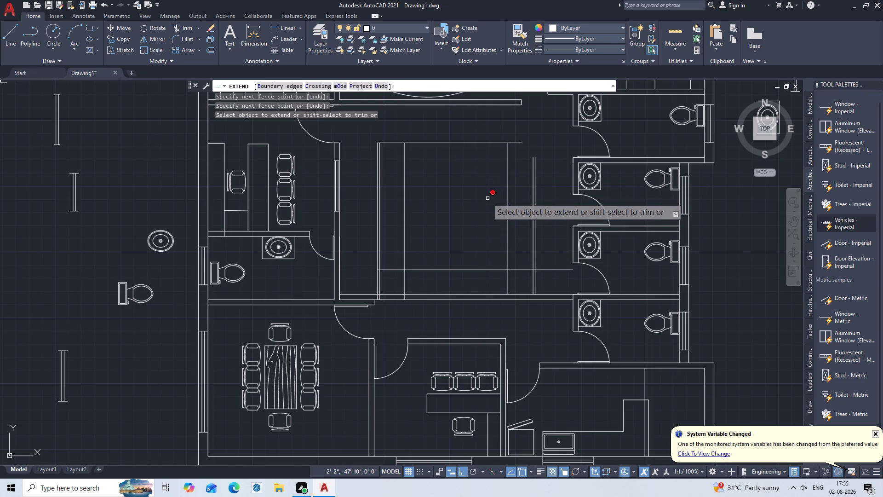
key(Escape)
Draw a horizontal line continuing the central room's north line eastward past the east double line.
scroll(515, 176, up, 1)
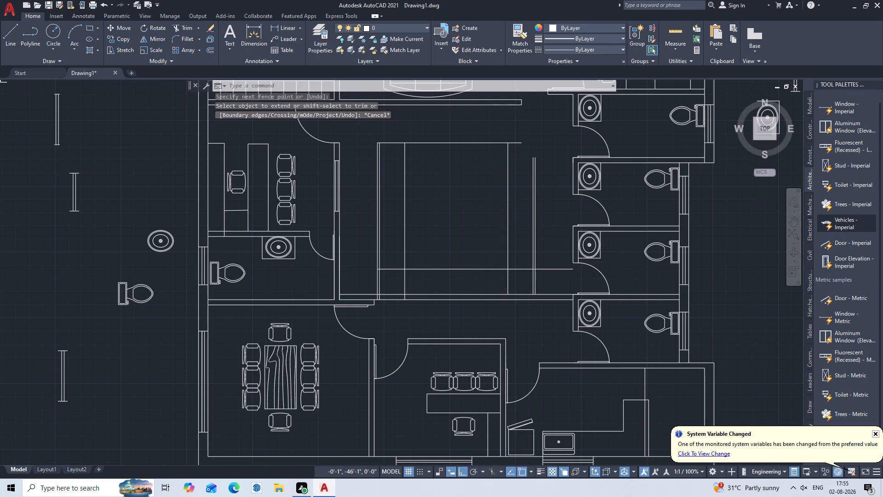
middle_drag(515, 176, 421, 257)
scroll(453, 231, down, 2)
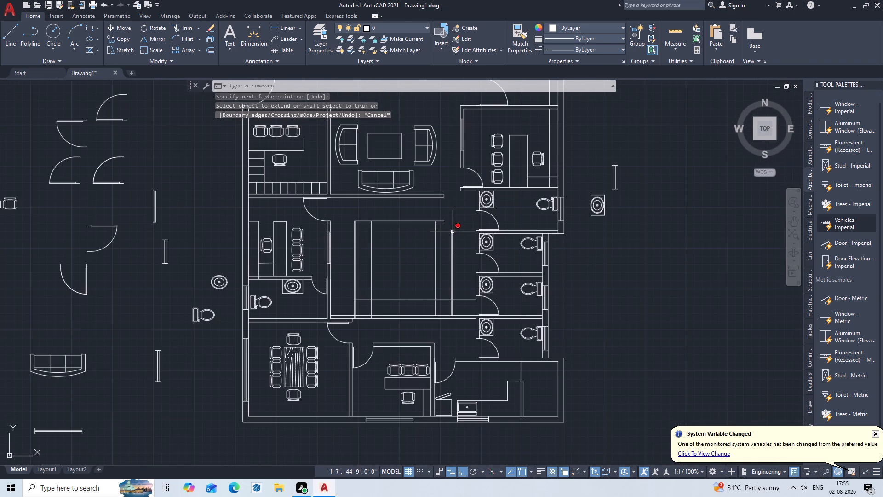
scroll(453, 227, up, 4)
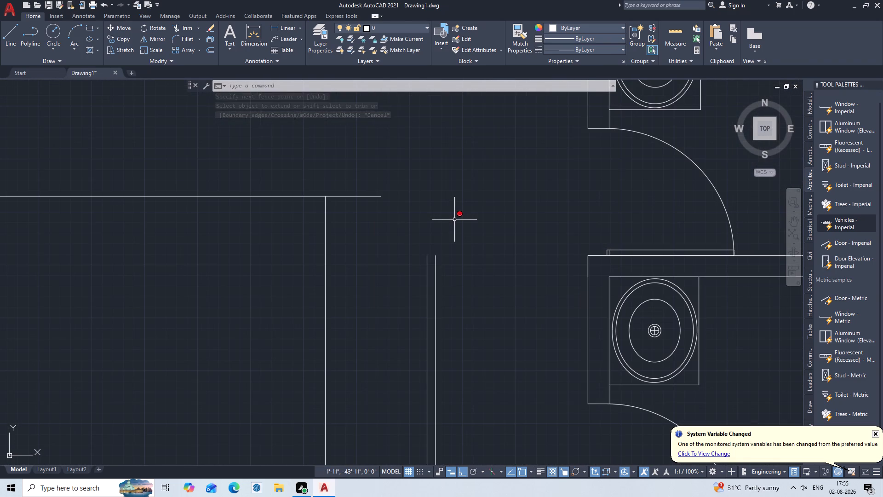
key(l)
key(Return)
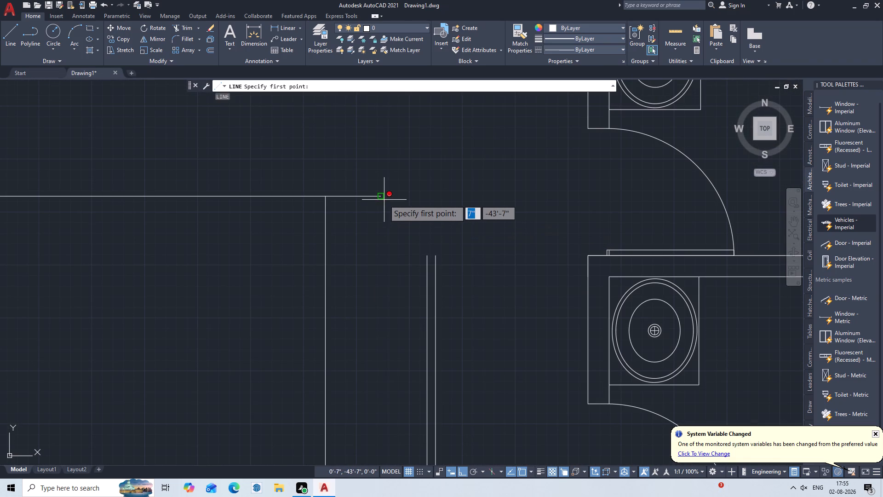
click(384, 197)
click(516, 196)
key(Escape)
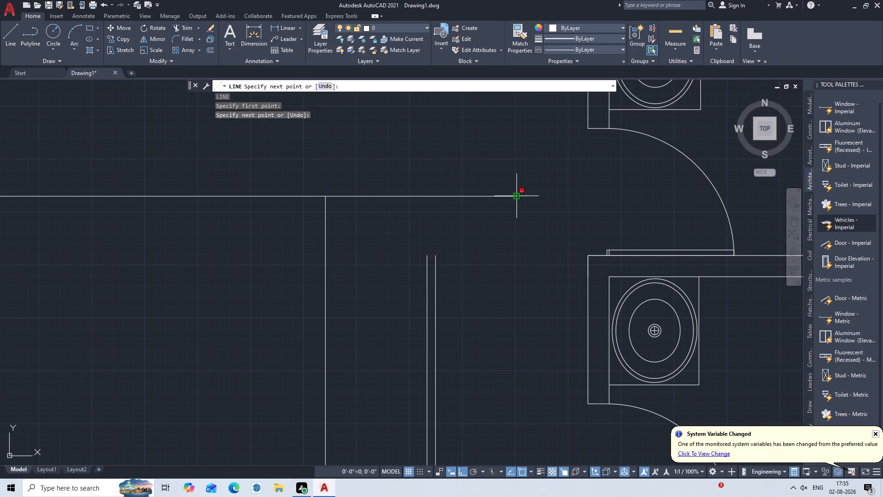
Extend both lines of the east double line north to the new horizontal line.
text(EX)
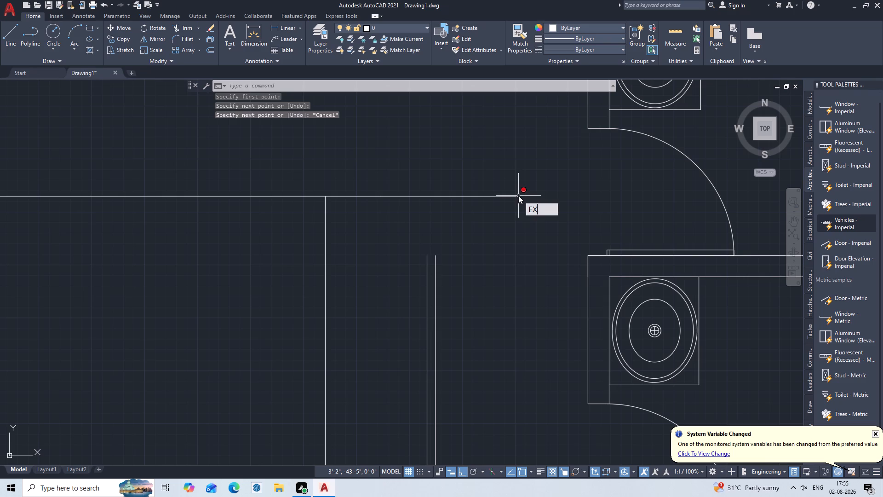
key(Return)
click(467, 302)
click(397, 376)
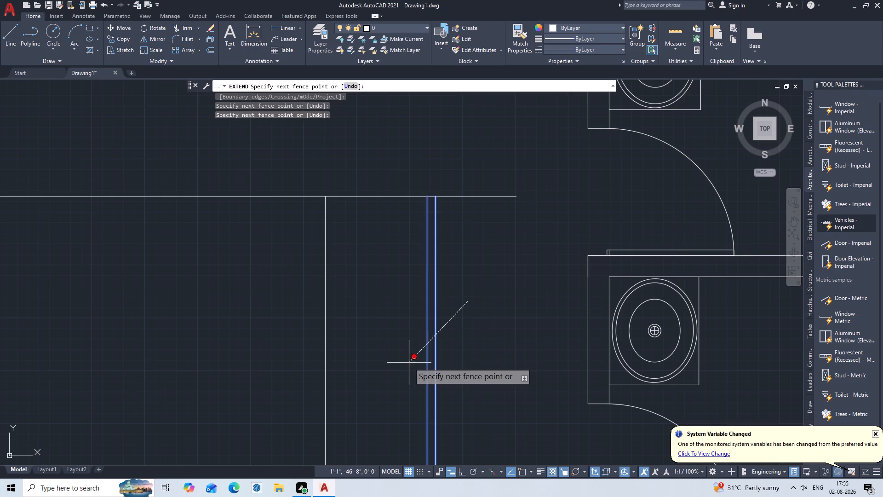
key(Escape)
Trim the part of the north line that overhangs east of the east double line.
text(TR)
key(Return)
click(484, 176)
click(483, 237)
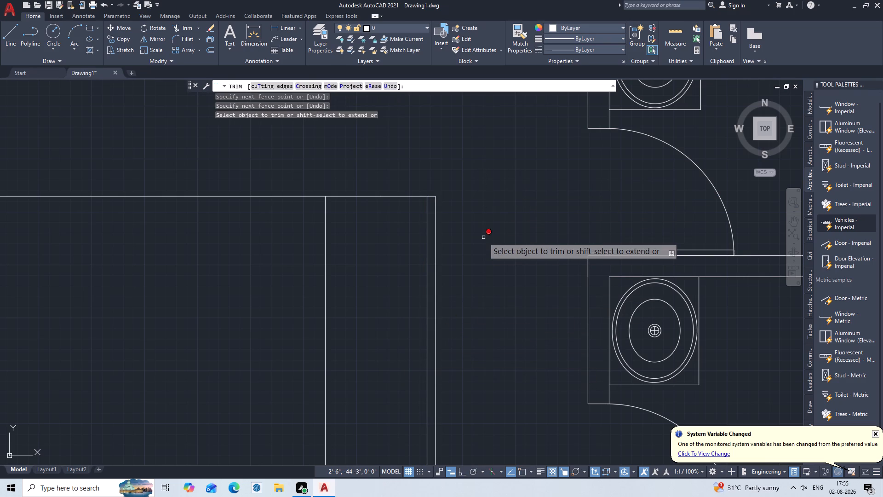
key(Escape)
scroll(483, 237, down, 3)
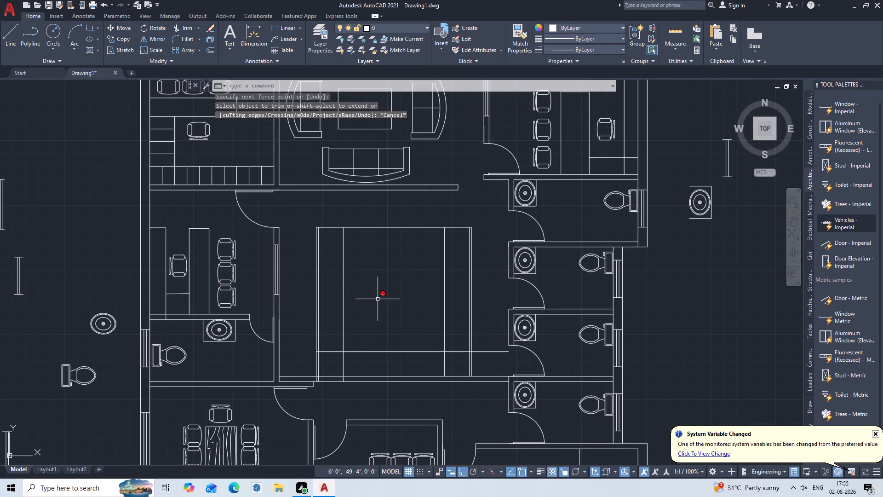
Erase the inner line of the thin west double line in the central room.
middle_drag(381, 295, 404, 256)
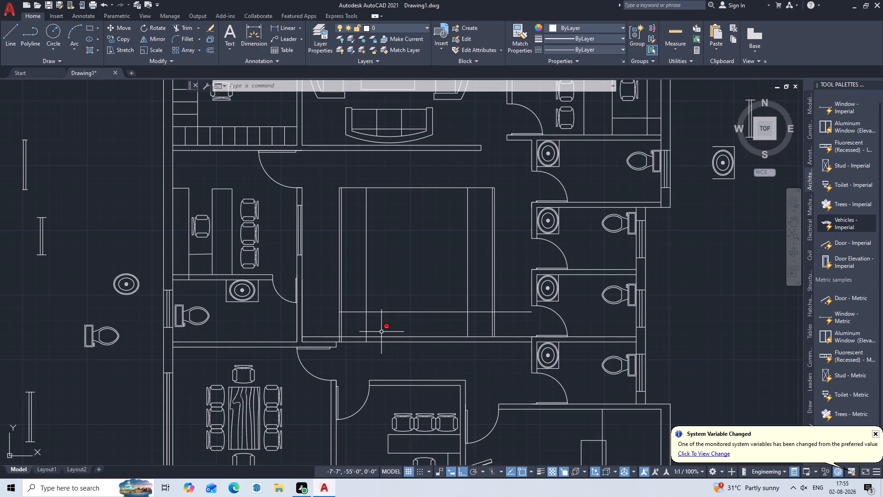
scroll(355, 322, up, 1)
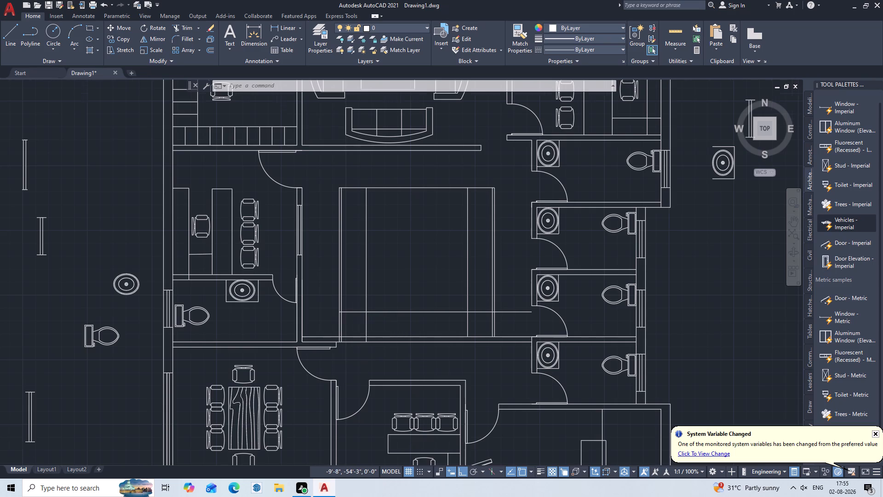
scroll(355, 322, up, 1)
middle_drag(355, 323, 358, 258)
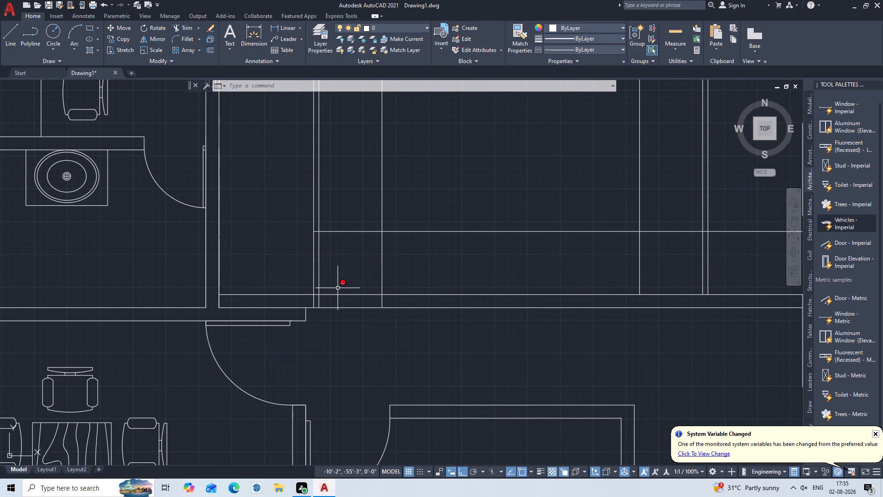
middle_drag(337, 288, 350, 301)
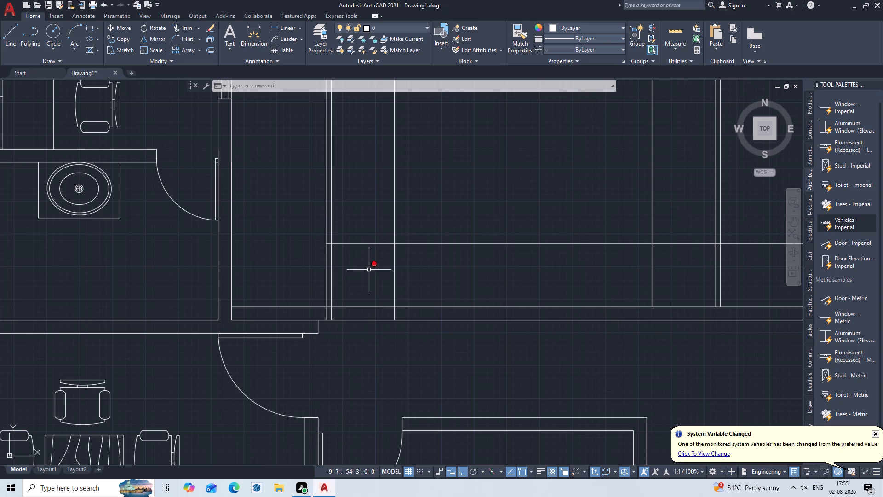
middle_drag(368, 269, 349, 444)
click(312, 373)
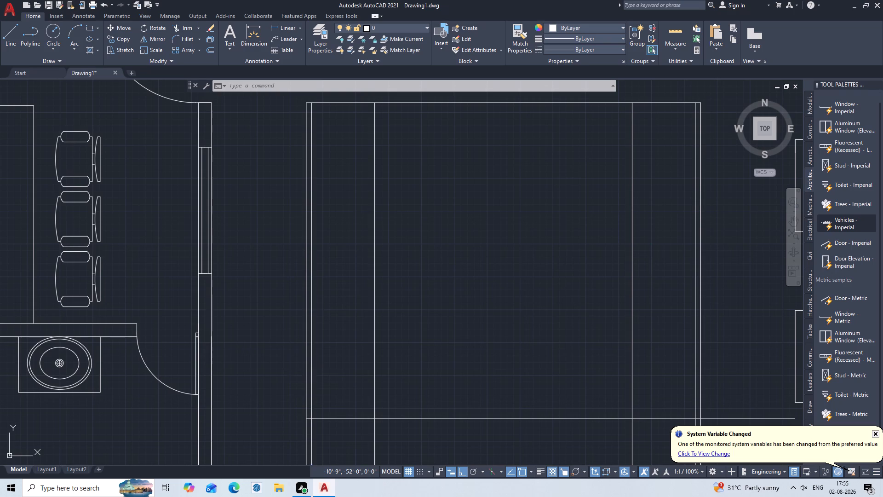
key(Delete)
Offset the outermost west and east vertical lines of the central layout 5" inward.
key(o)
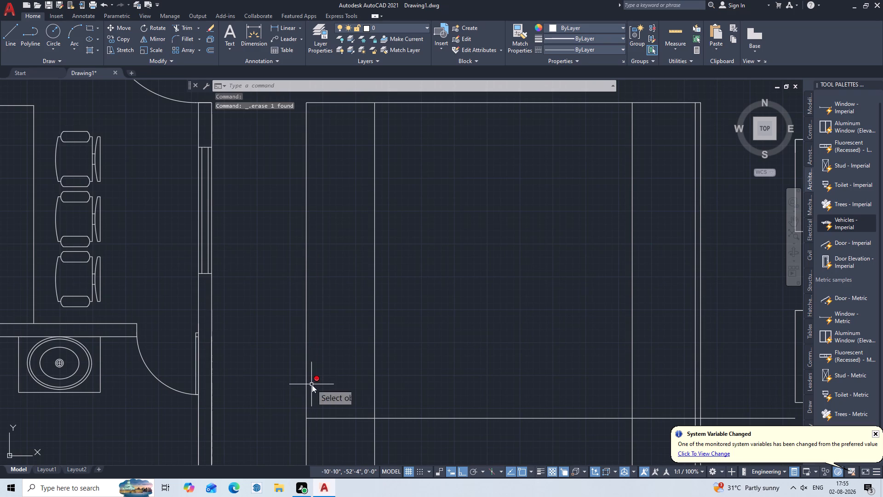
key(Return)
key(5)
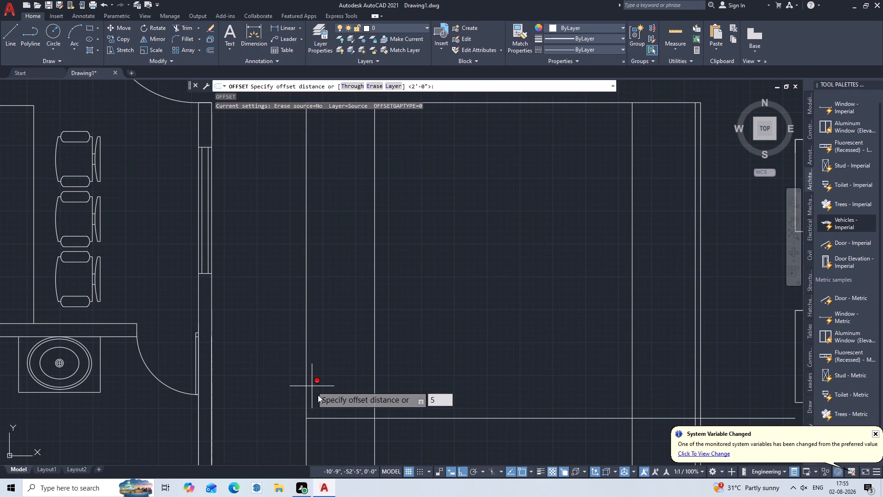
key(shift+quotedbl)
key(Return)
click(305, 377)
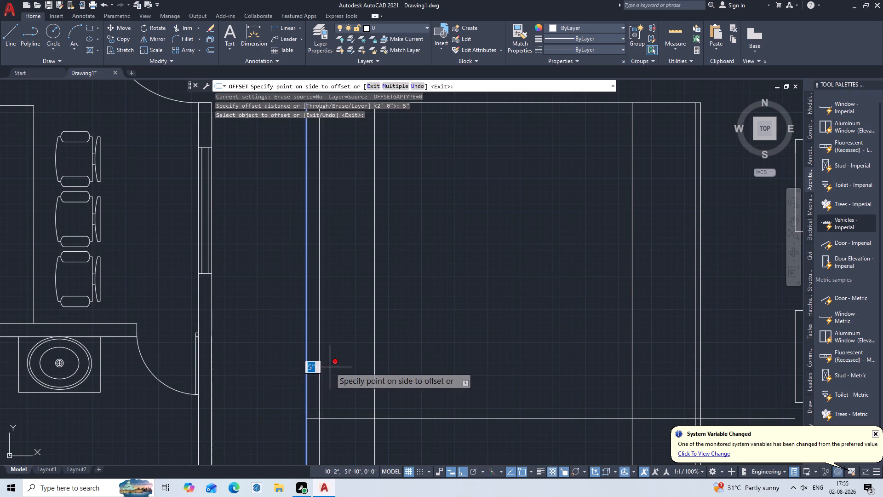
click(330, 367)
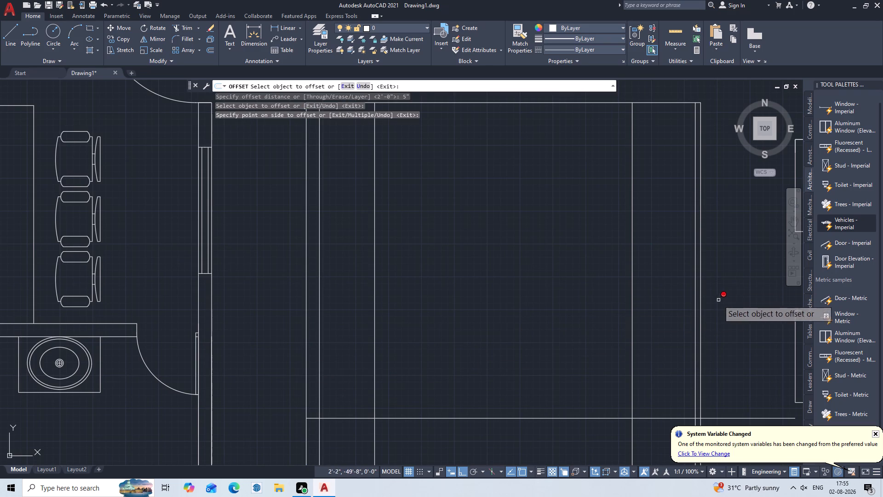
click(701, 323)
click(679, 337)
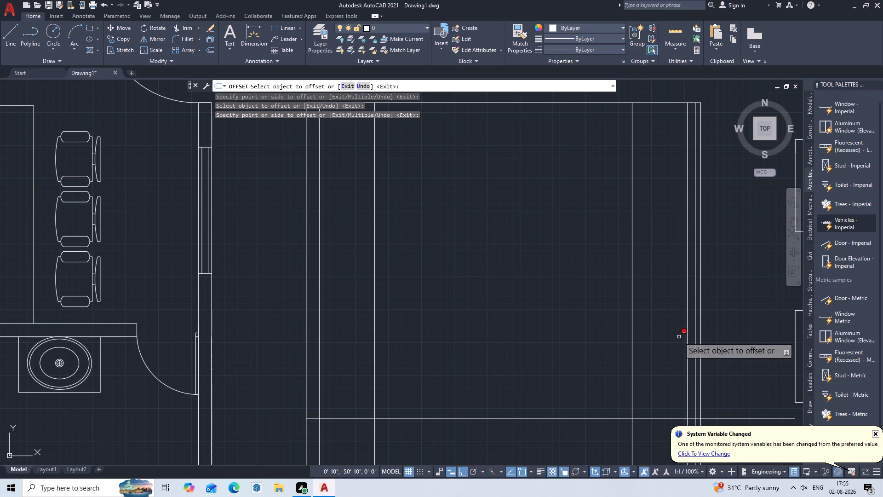
key(Escape)
Erase the old middle line of the east double line, between its outer line and the 5" offset.
click(694, 347)
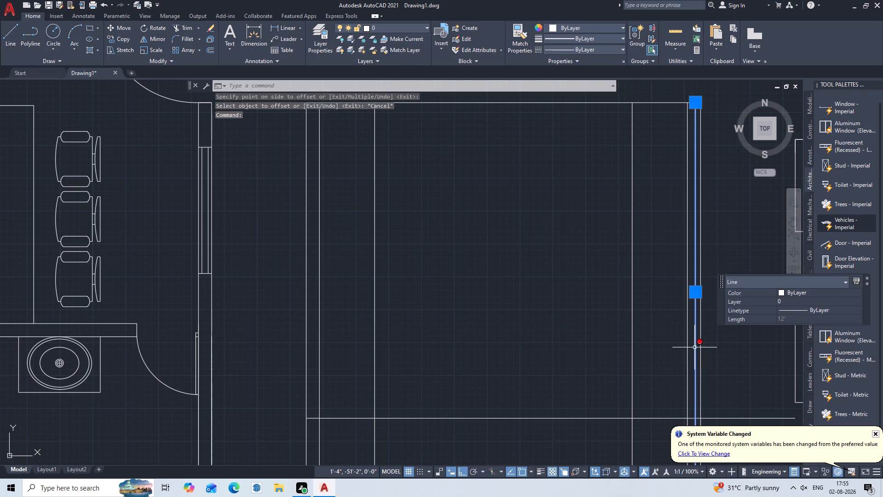
key(Delete)
With Ortho off, draw a diagonal from the west strip's inner line at the south wall to the horizontal line's west end.
scroll(503, 274, down, 2)
middle_drag(501, 287, 461, 211)
scroll(439, 252, up, 2)
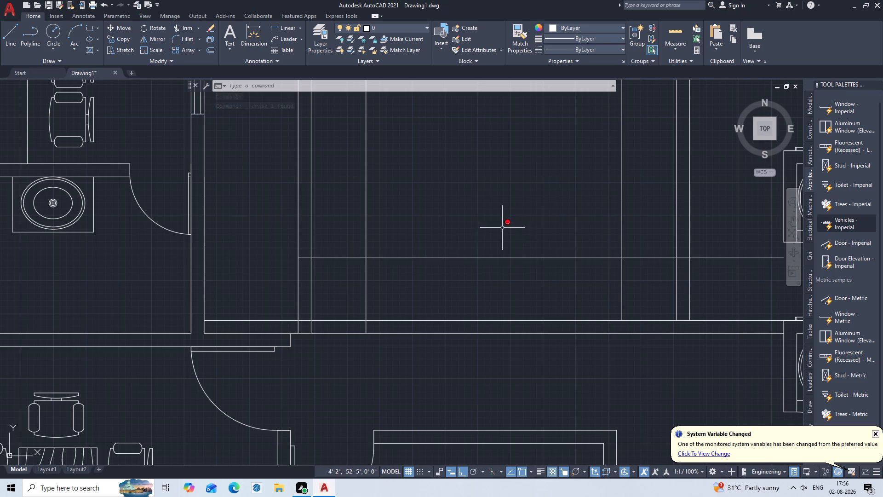
middle_drag(384, 282, 414, 234)
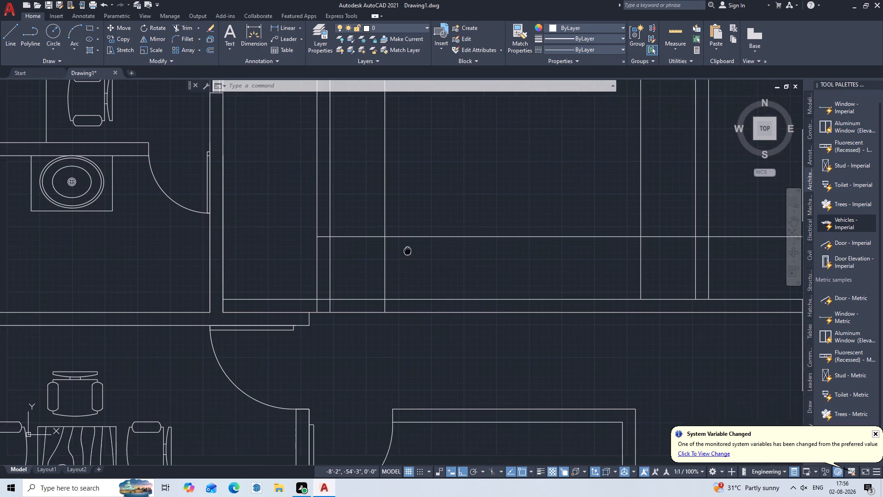
middle_drag(414, 234, 419, 216)
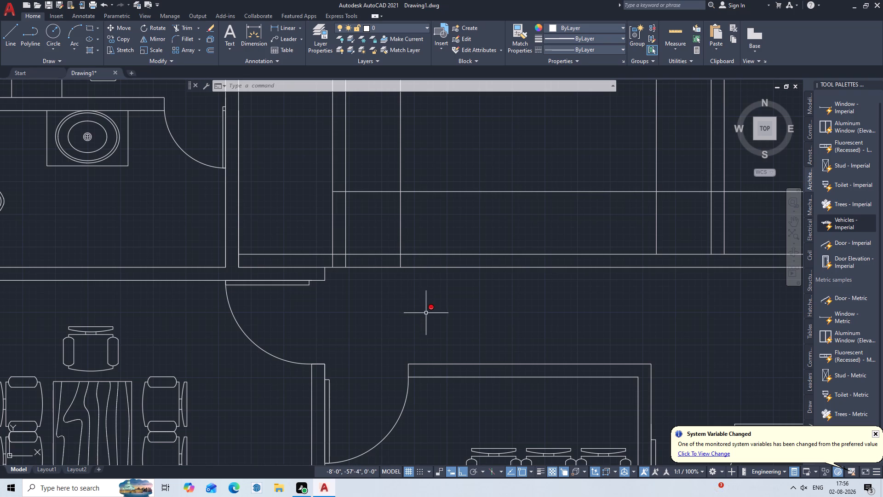
key(l)
key(Return)
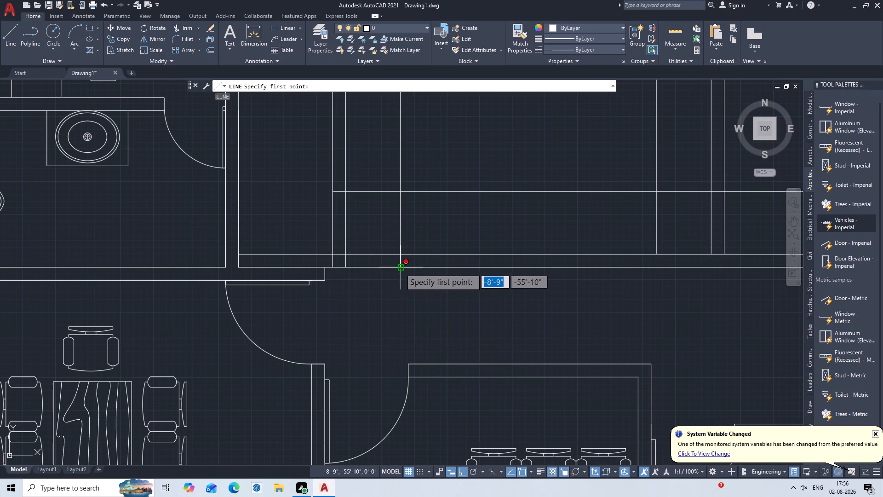
click(400, 268)
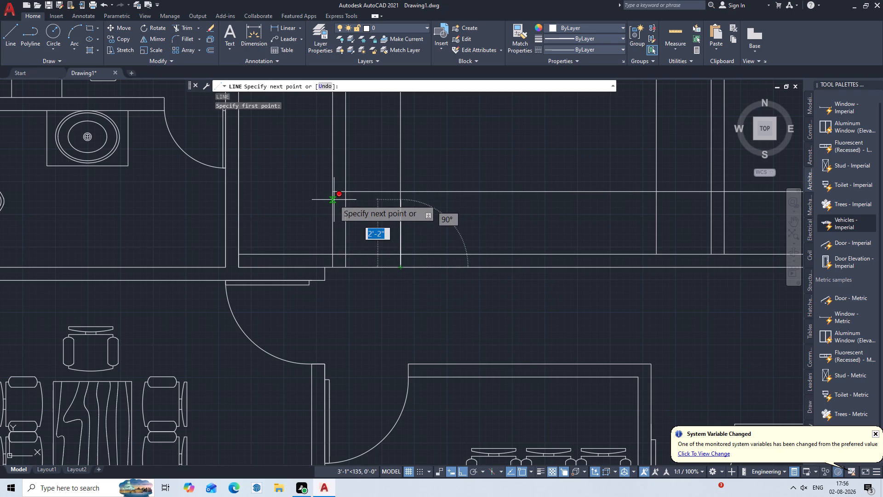
key(F8)
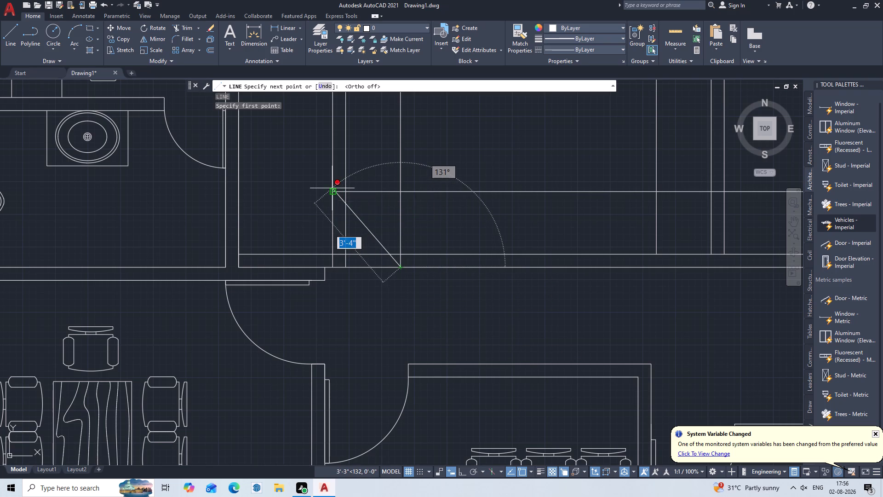
click(331, 192)
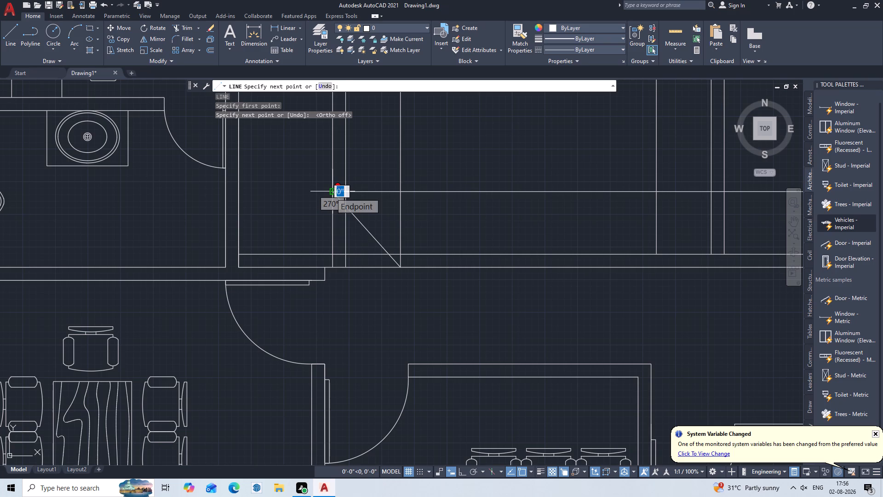
key(Escape)
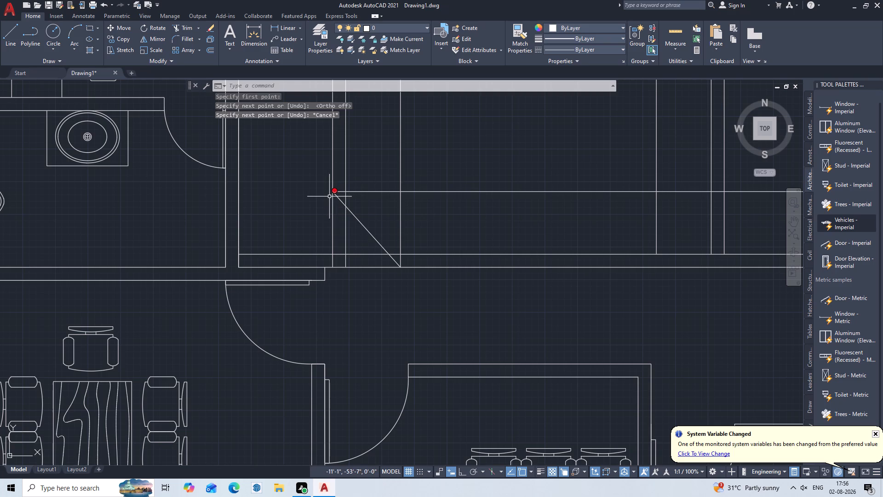
Draw a second diagonal from the 5" offset line's crossing with the horizontal line to the strip line at the wall's north face.
key(Return)
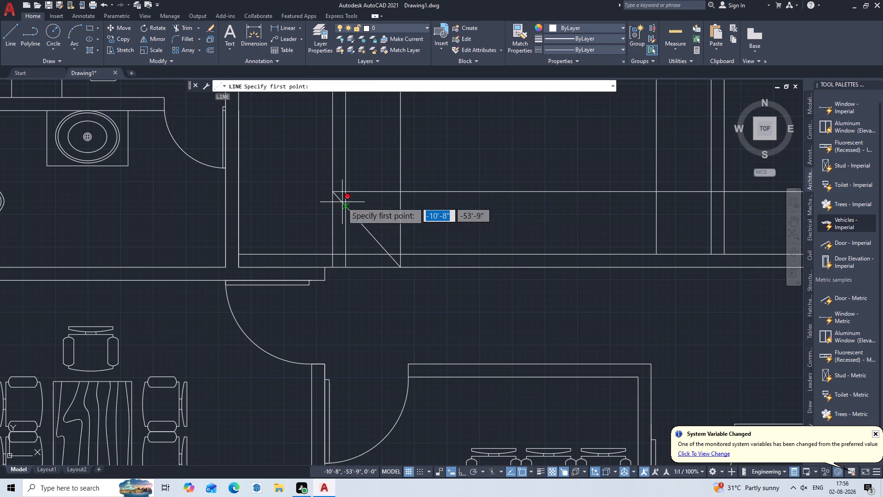
click(344, 193)
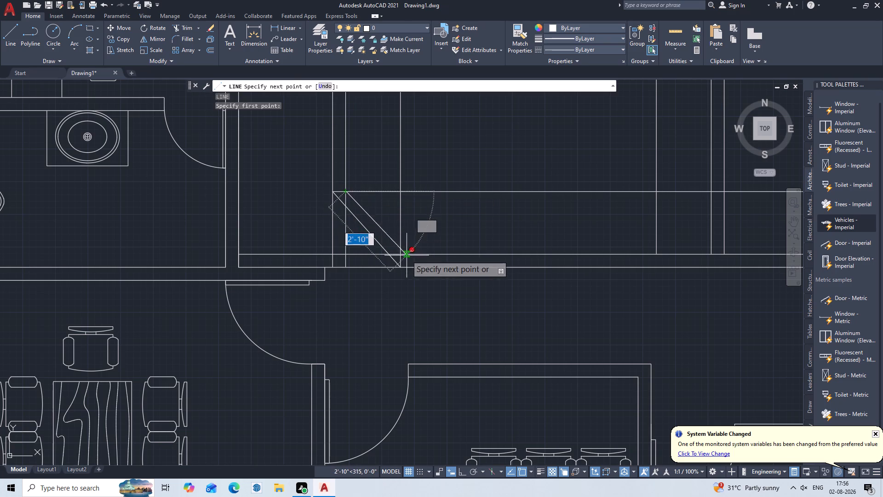
click(398, 254)
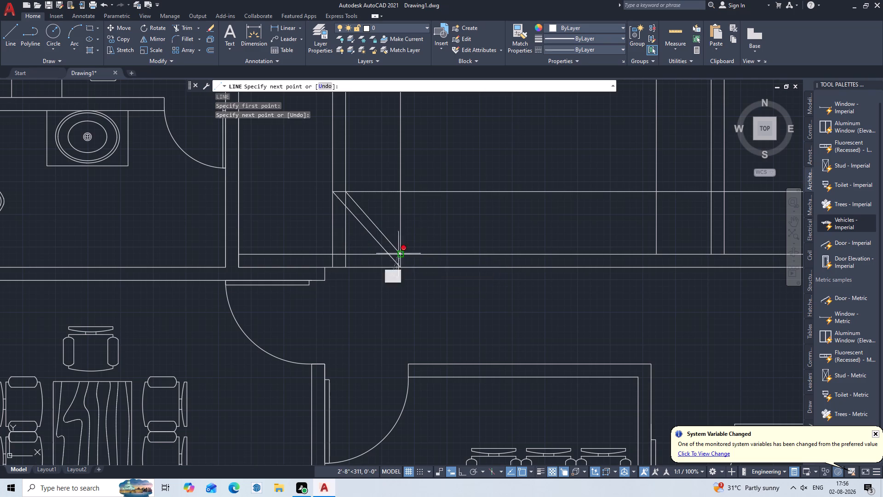
key(Escape)
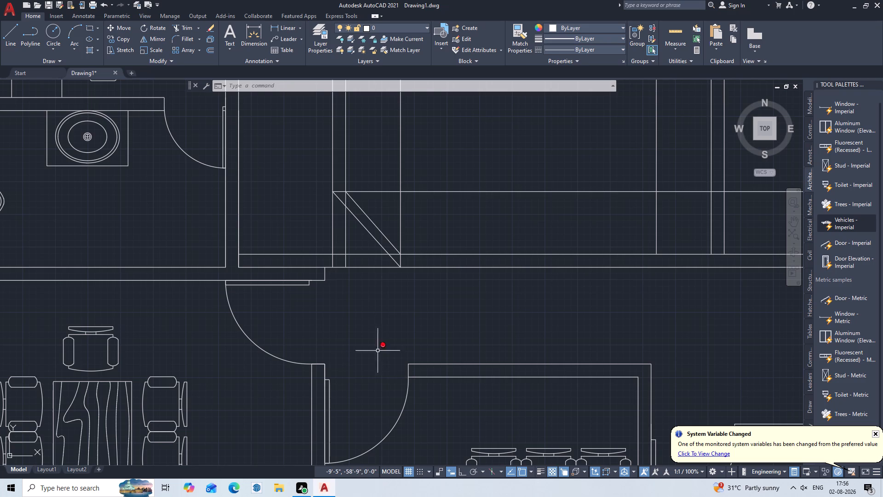
Trim the west vertical lines and south wall lines outside the southwest diagonals, plus the wall line piece between the two diagonals.
key(t)
key(r)
key(Return)
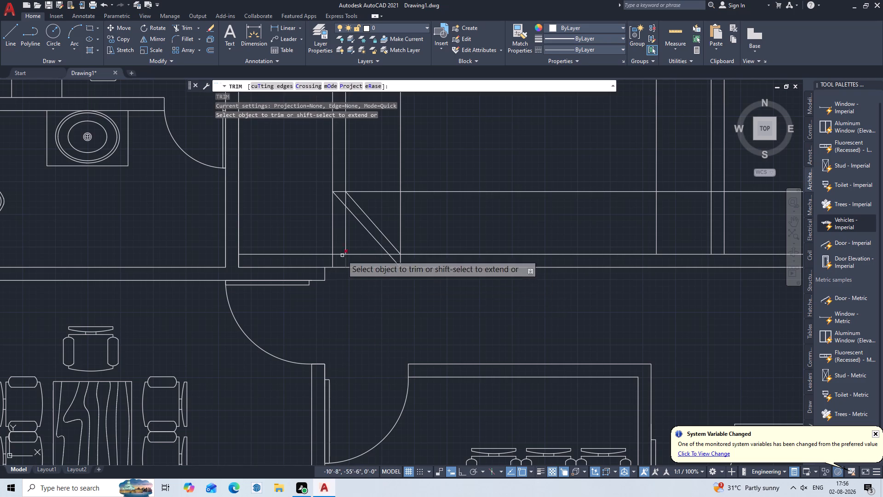
click(315, 225)
click(386, 278)
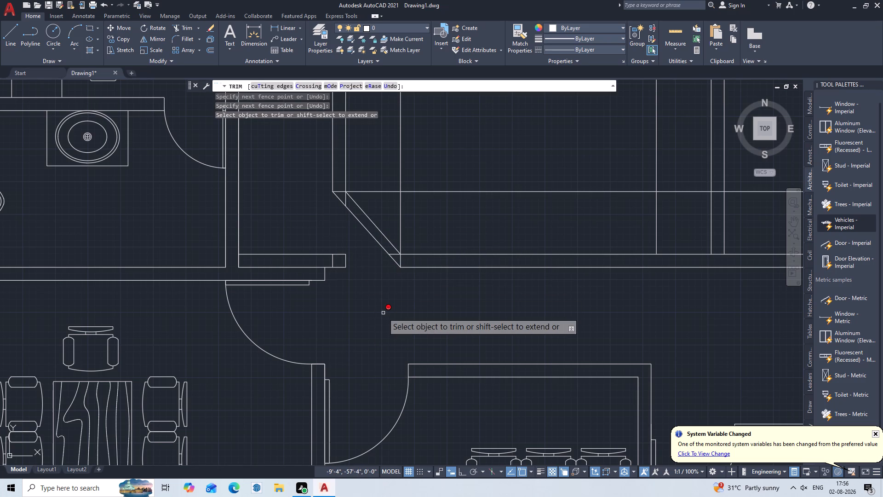
scroll(358, 256, up, 2)
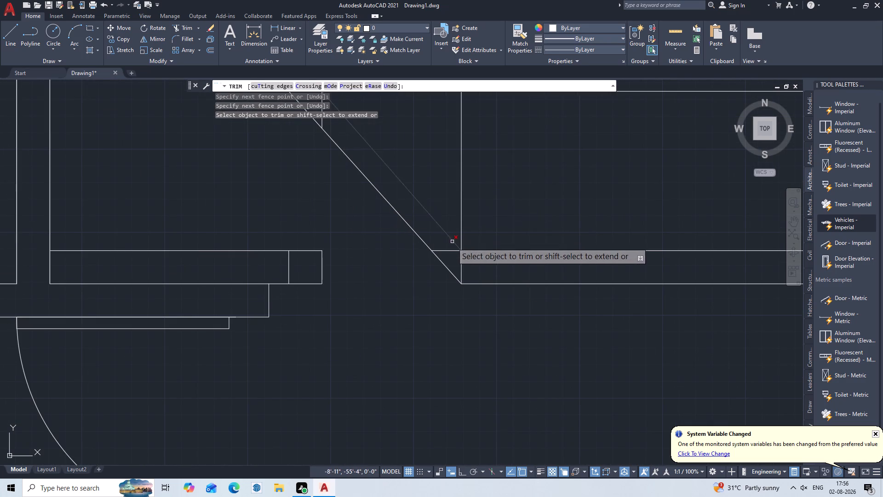
click(442, 247)
click(453, 254)
scroll(426, 194, down, 1)
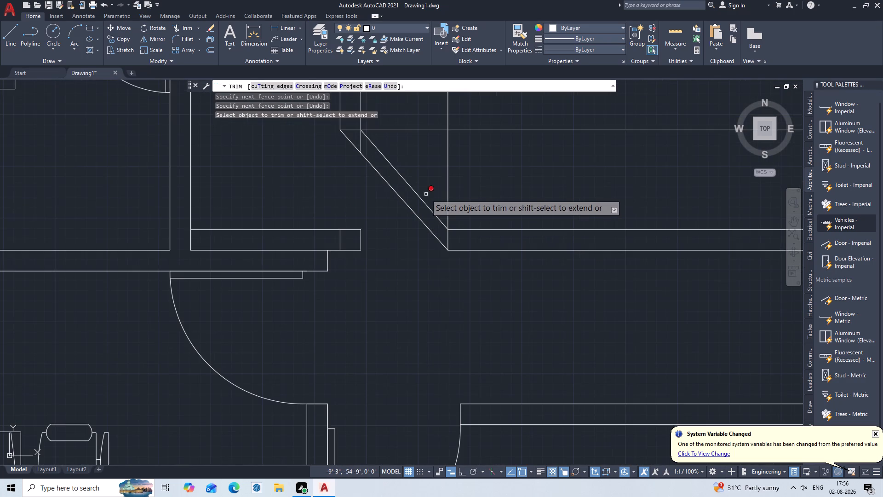
Trim the vertical and horizontal line stubs inside the double line at the upper end of the southwest diagonals.
middle_drag(419, 168, 440, 307)
scroll(419, 177, down, 1)
scroll(402, 289, up, 3)
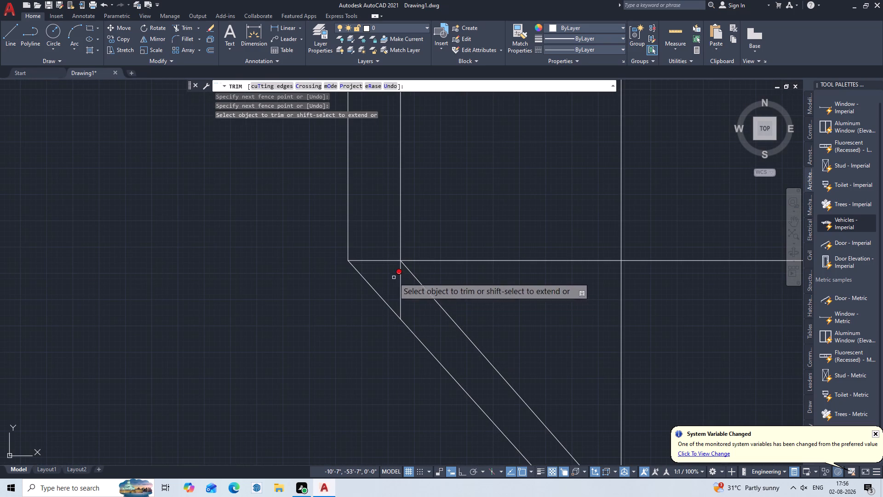
click(392, 277)
click(407, 297)
click(374, 243)
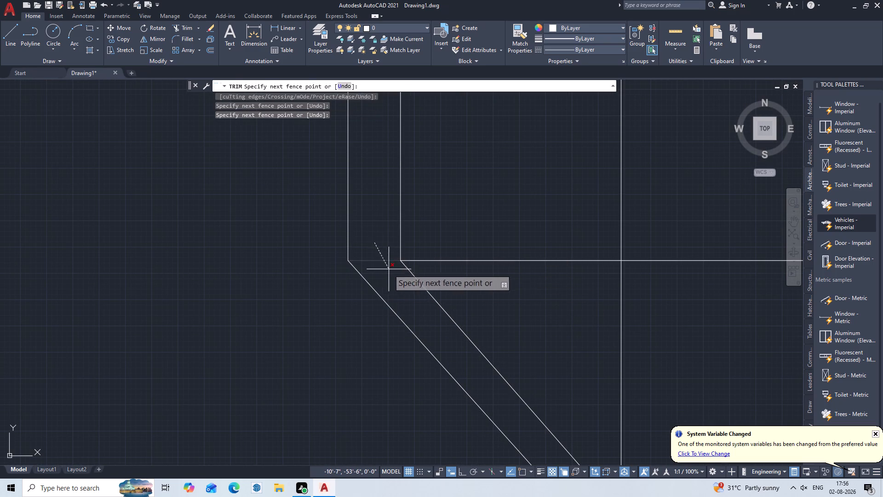
click(396, 276)
scroll(297, 290, down, 2)
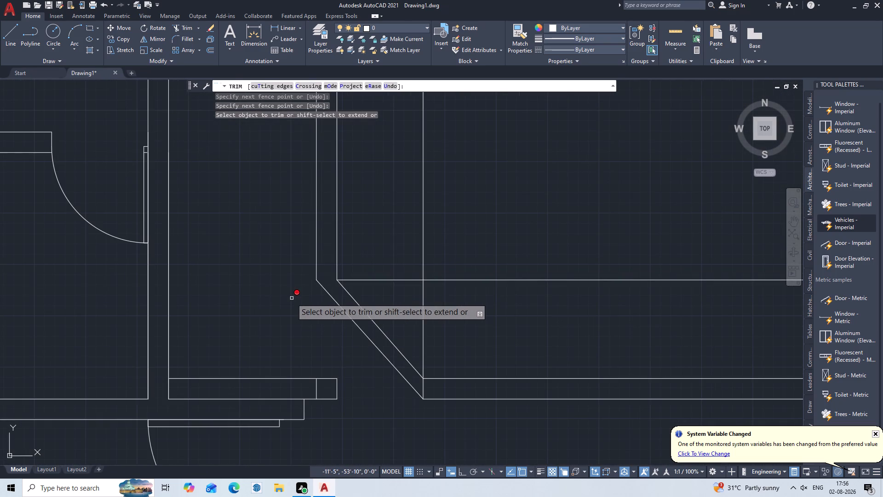
middle_click(292, 298)
scroll(292, 300, down, 2)
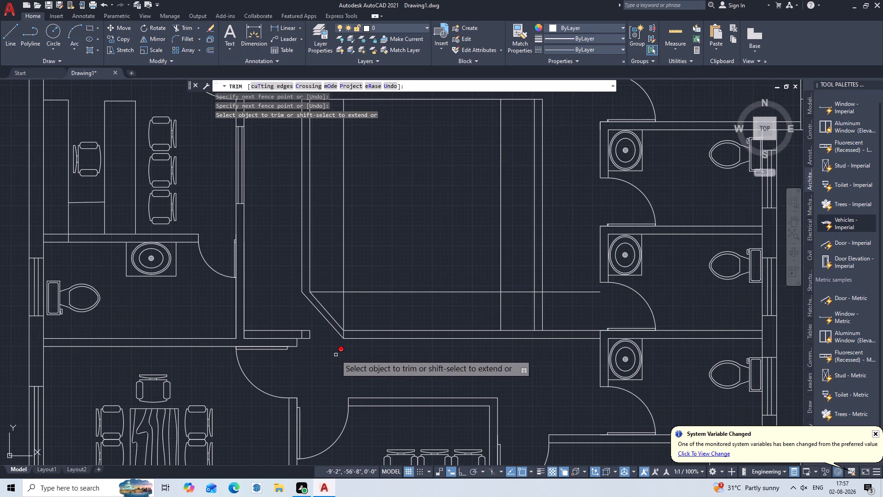
key(Escape)
Offset the southwest corner's inner diagonal 2' into the room.
key(o)
key(Return)
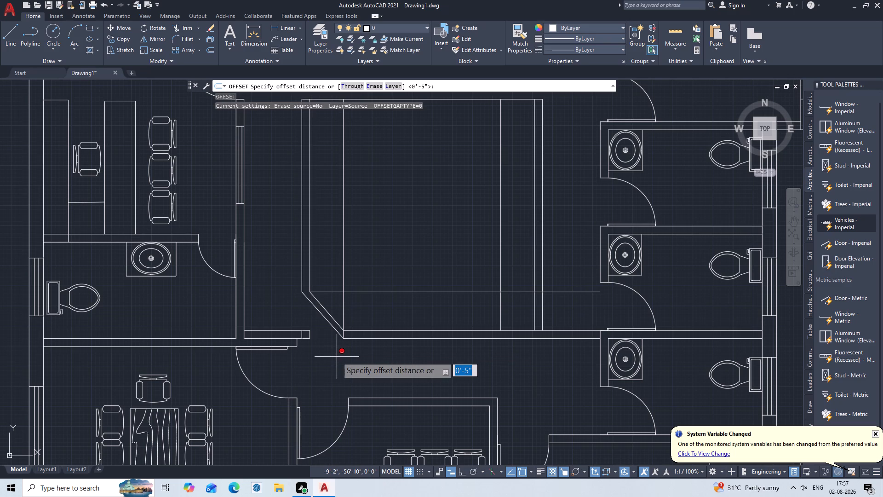
key(2)
key(apostrophe)
key(Return)
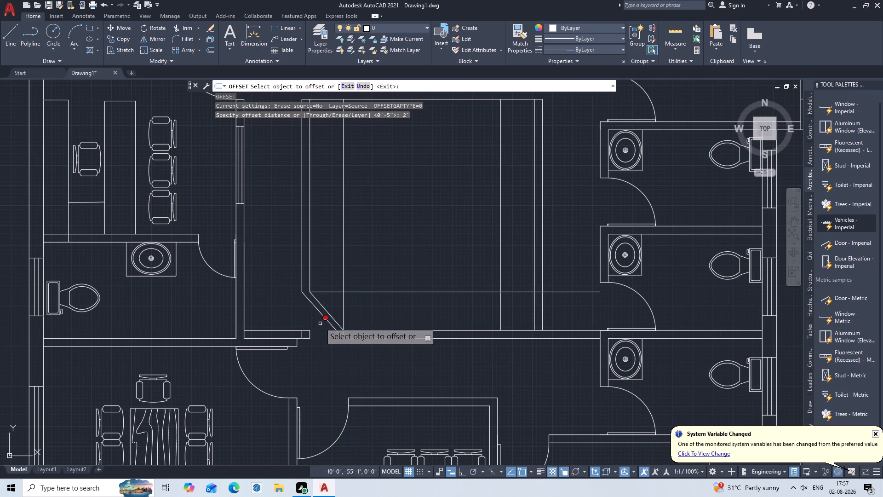
click(322, 306)
click(351, 276)
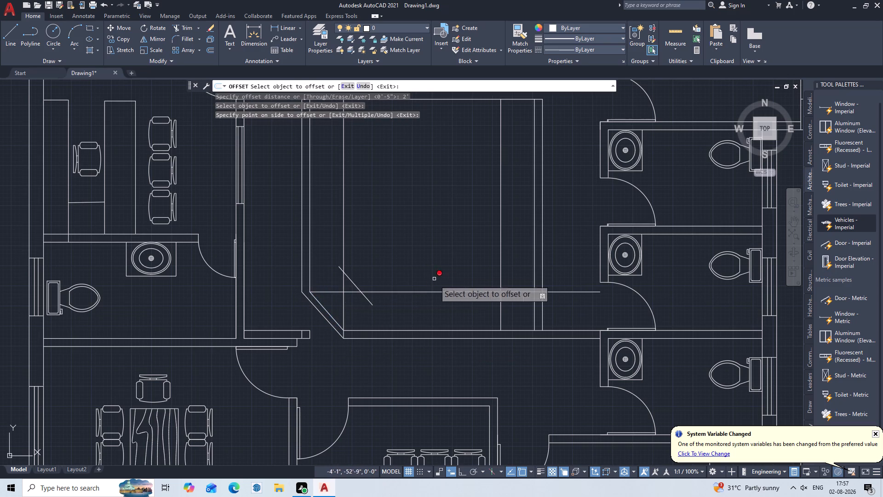
key(Escape)
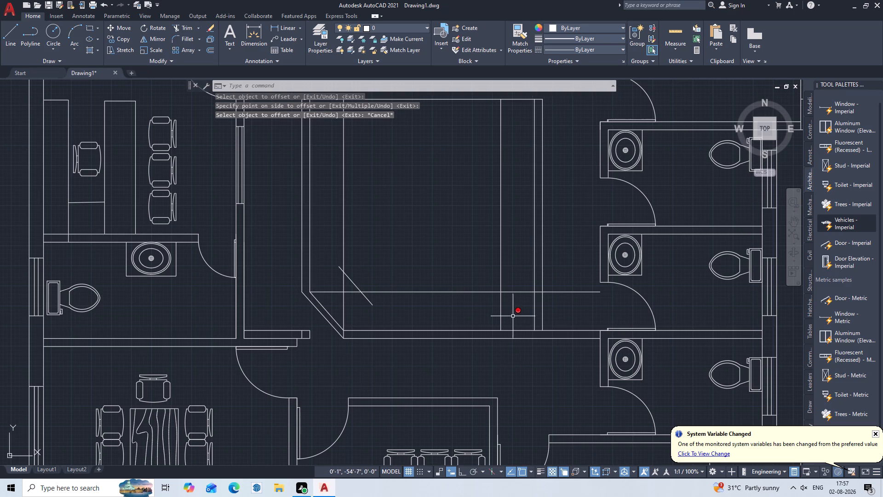
Measure the south wall from the southwest diagonal's lower end to the east strip's inner line with a linear dimension.
scroll(500, 356, up, 1)
middle_drag(501, 355, 430, 399)
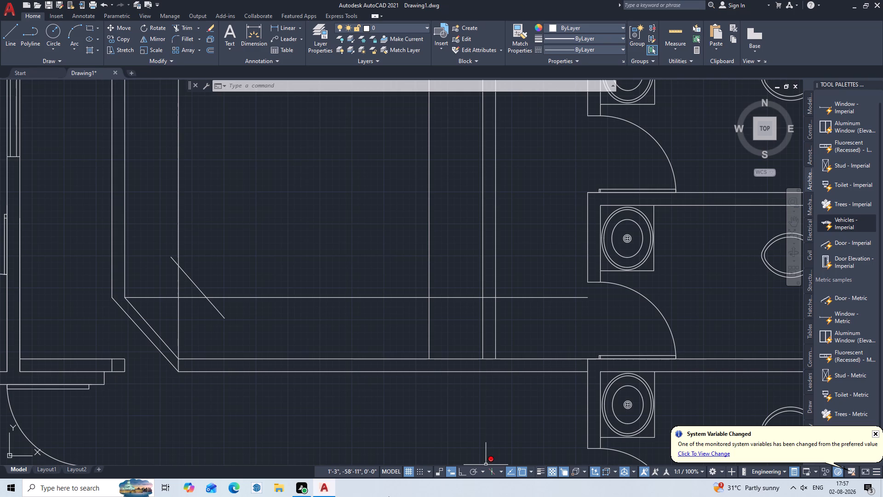
key(d)
key(l)
key(i)
key(Return)
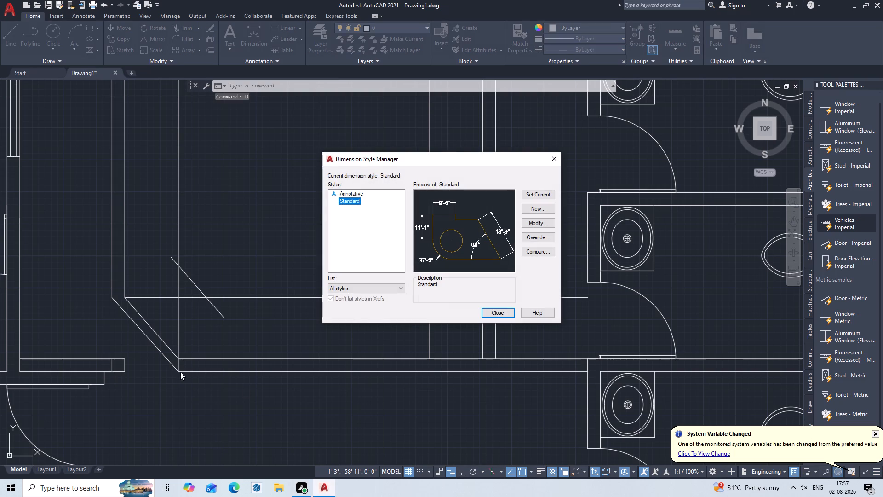
key(Escape)
key(d)
text(LI)
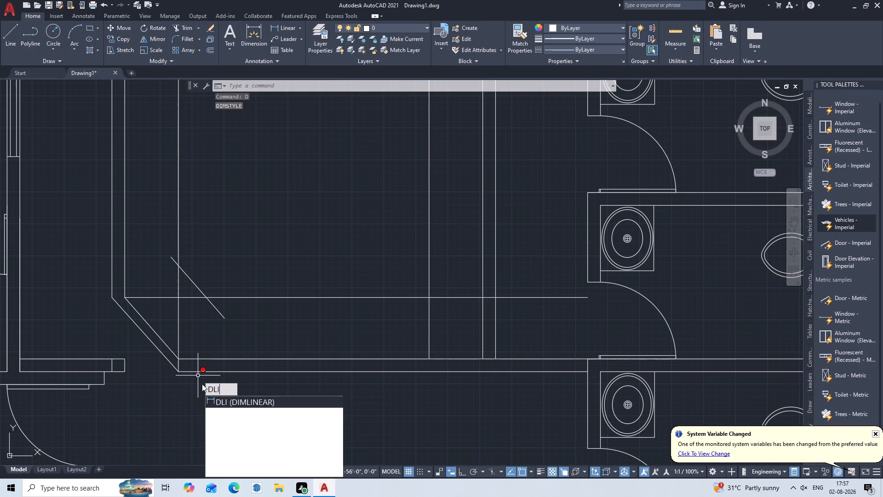
key(Return)
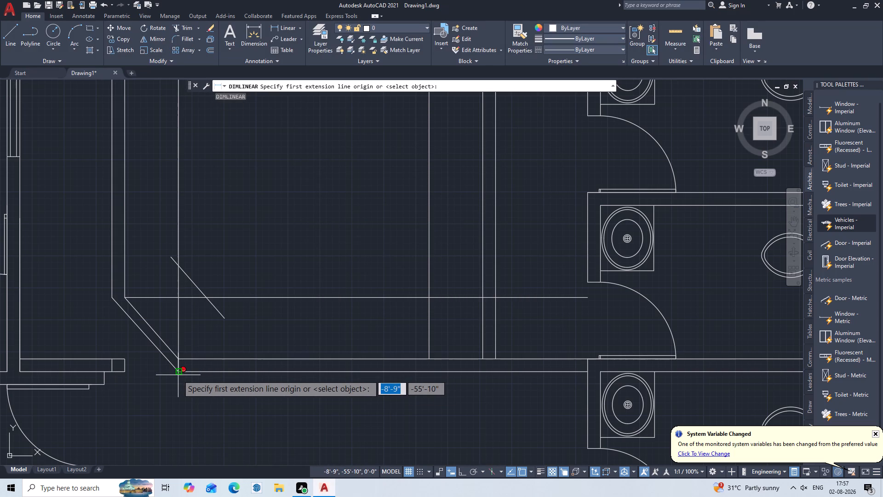
click(178, 375)
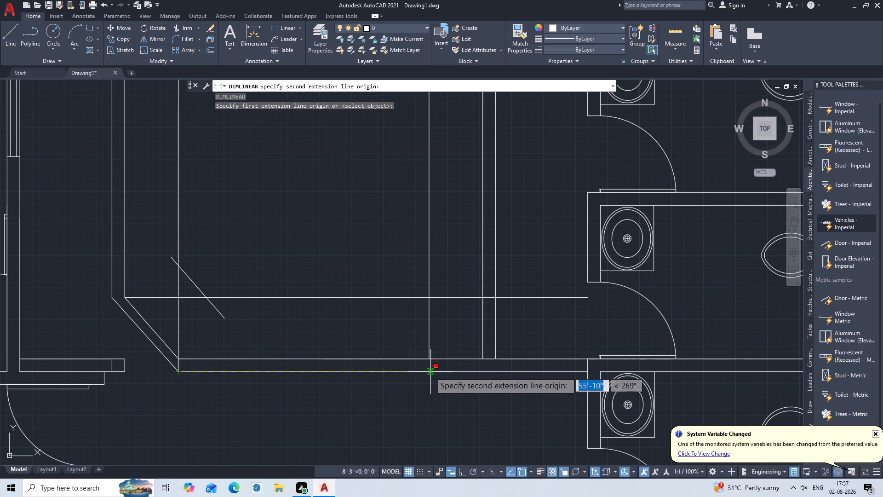
click(427, 361)
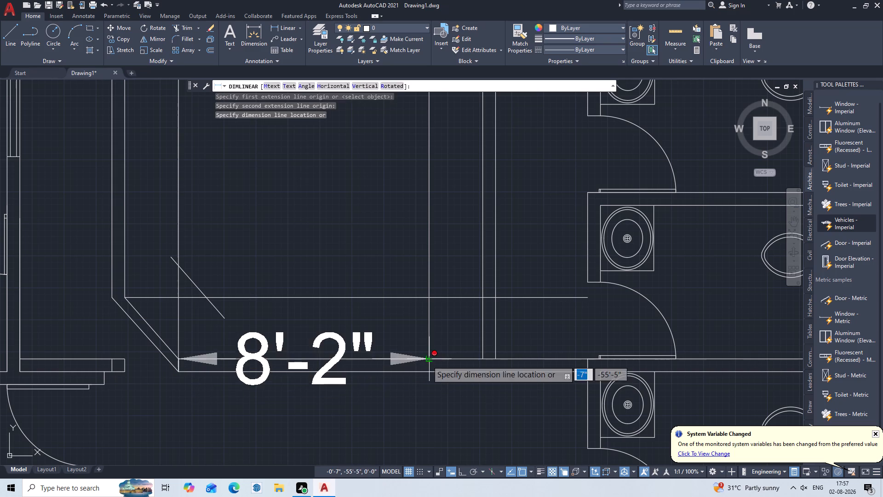
key(Escape)
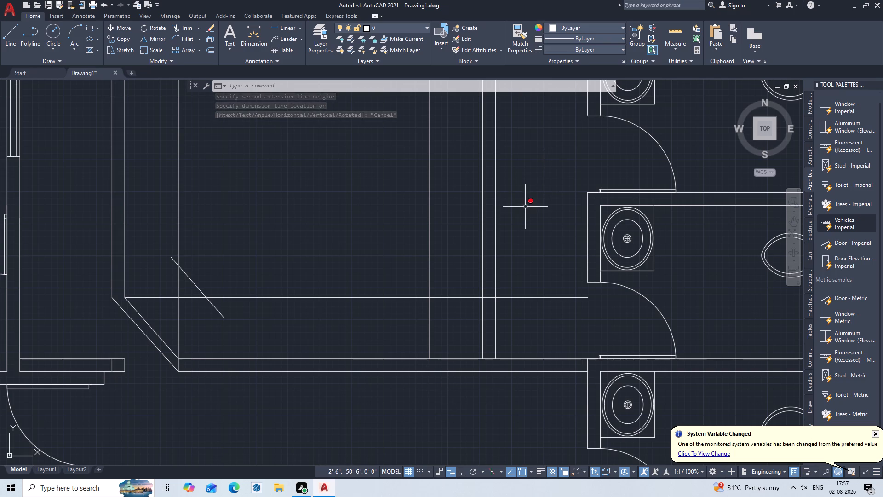
Extend the three east vertical lines down to the south wall's outer line.
key(e)
key(x)
key(Return)
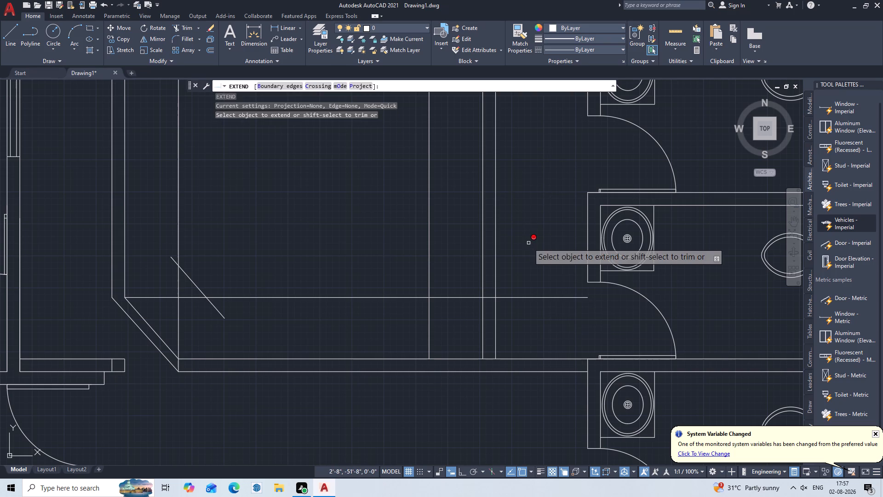
click(528, 218)
click(399, 253)
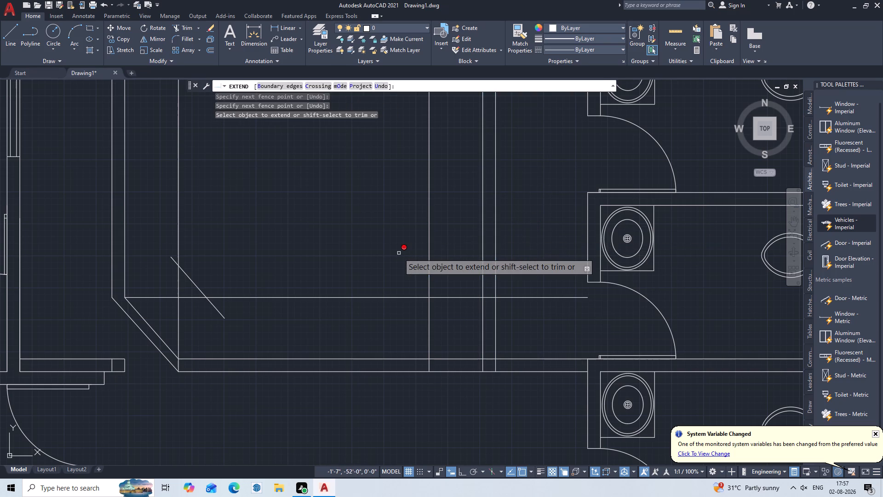
key(Escape)
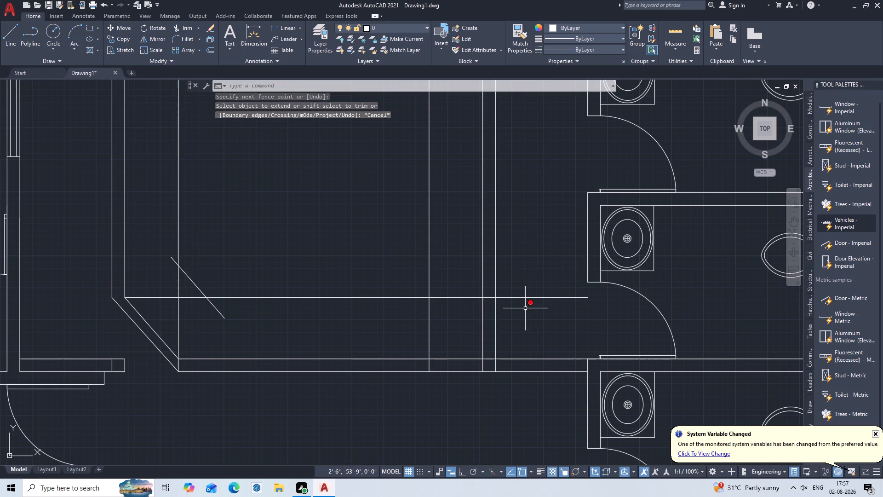
Trim the horizontal line and both south wall lines beyond the outermost east vertical line.
text(TR)
key(Return)
click(532, 278)
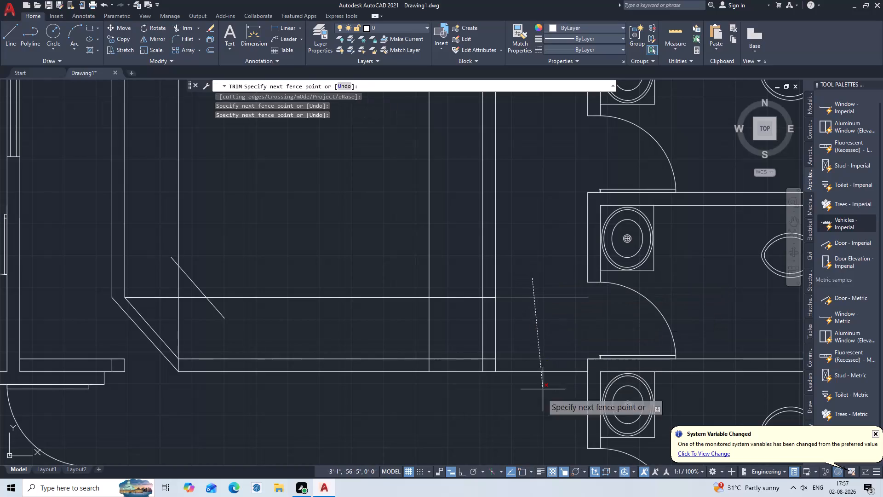
click(535, 423)
key(Escape)
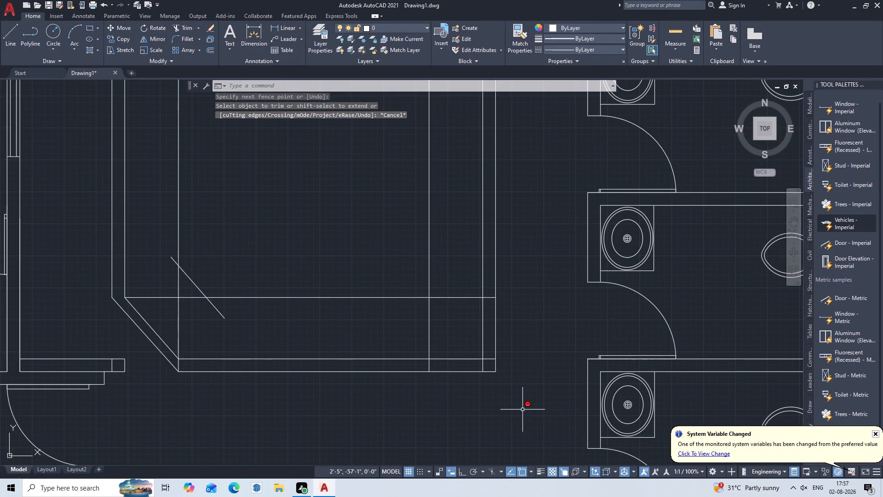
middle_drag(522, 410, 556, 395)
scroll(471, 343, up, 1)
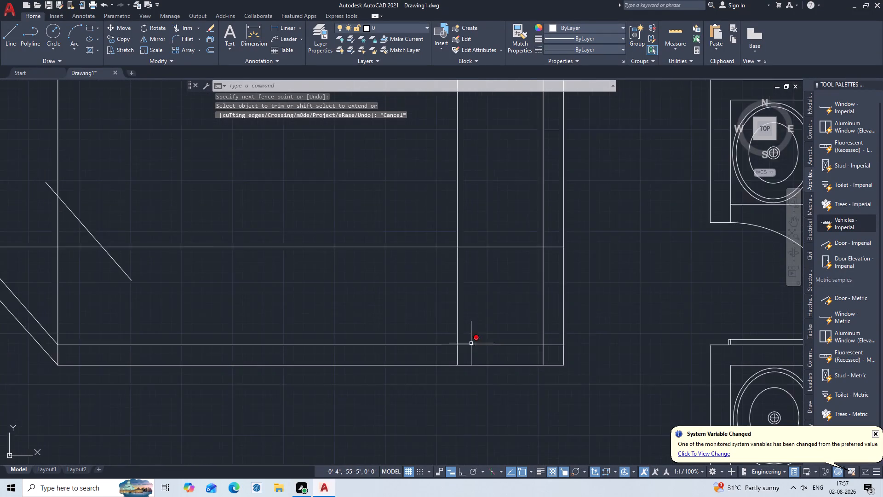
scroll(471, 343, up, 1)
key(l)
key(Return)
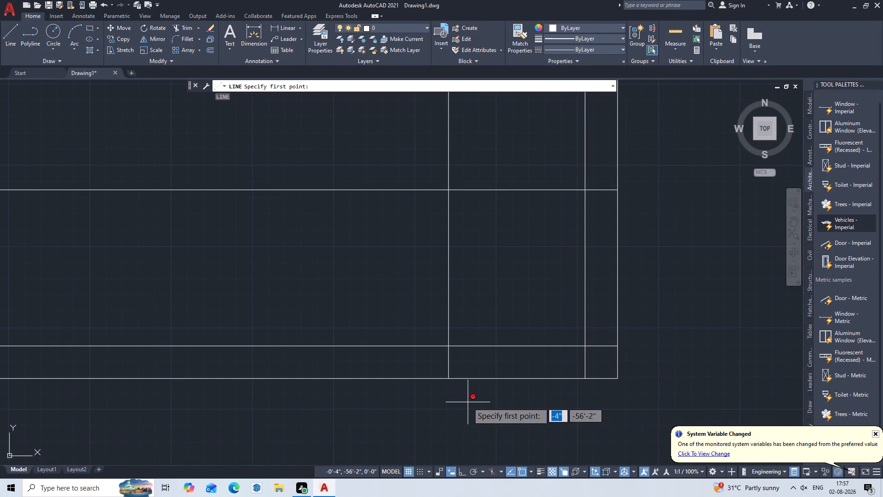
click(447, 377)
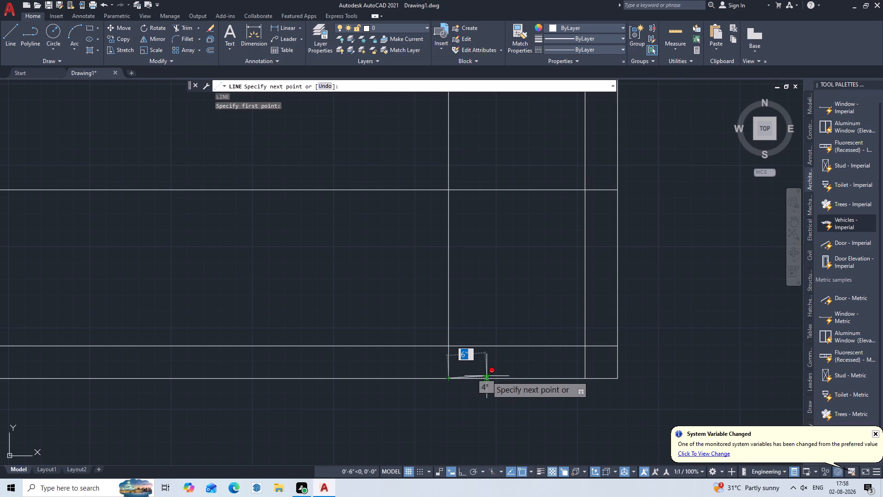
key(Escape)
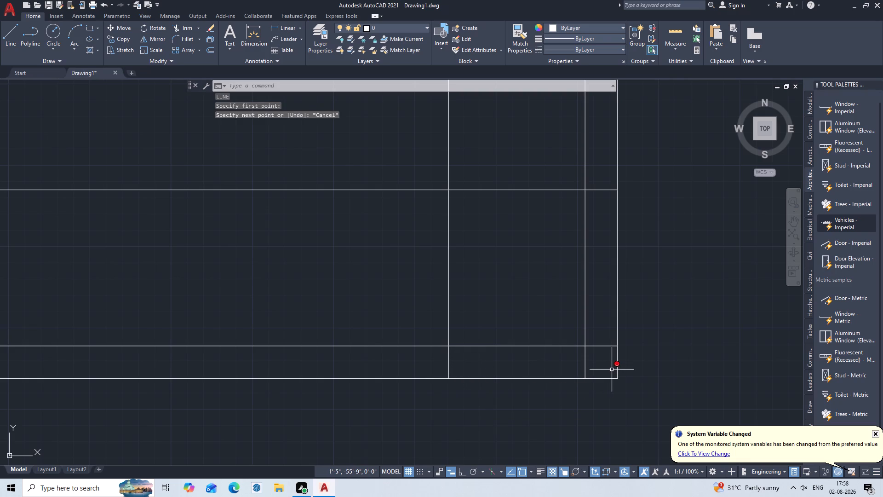
Draw a diagonal about 3'-3" long from the east strip's inner line at the south wall's outer face to the horizontal line's east end.
scroll(554, 330, down, 3)
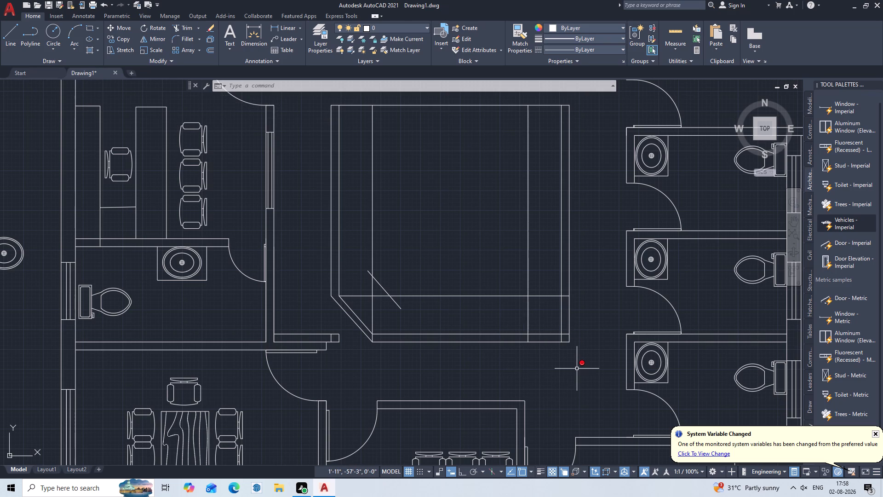
scroll(539, 332, up, 2)
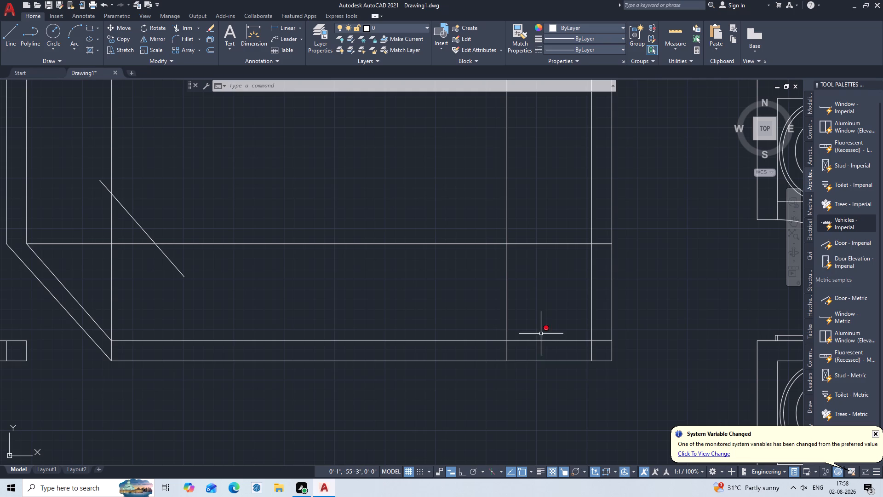
key(l)
key(Return)
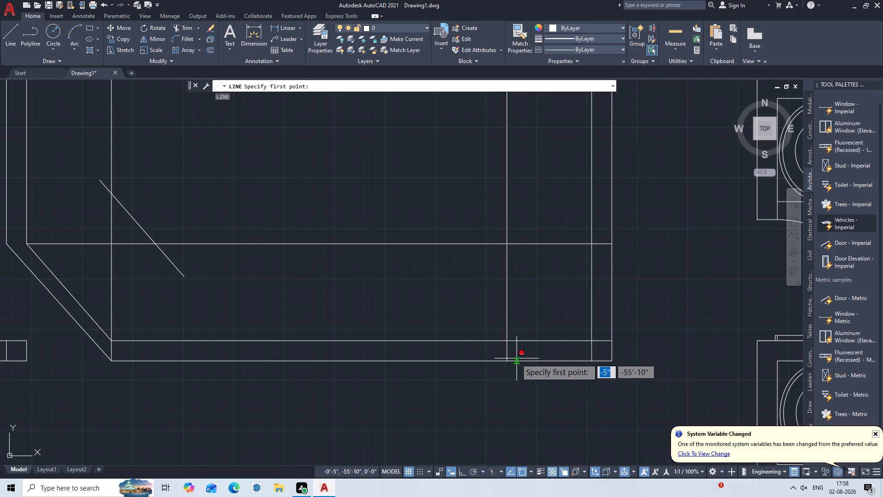
click(505, 361)
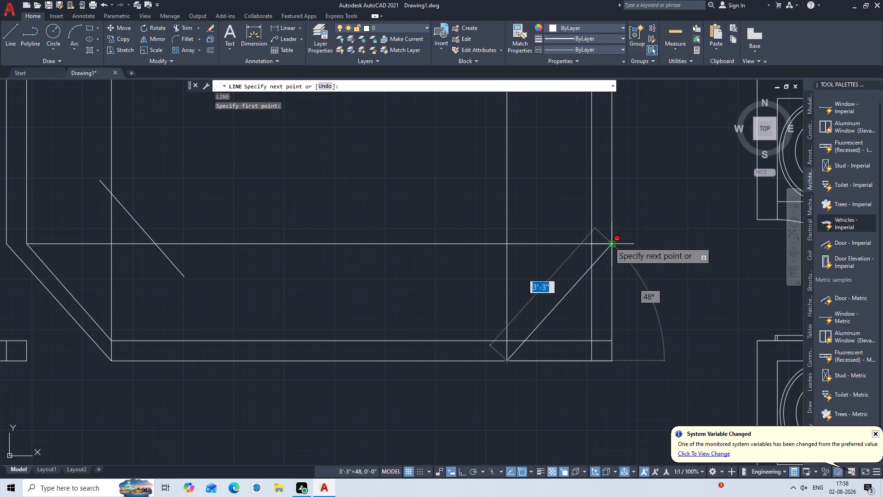
click(609, 242)
key(Escape)
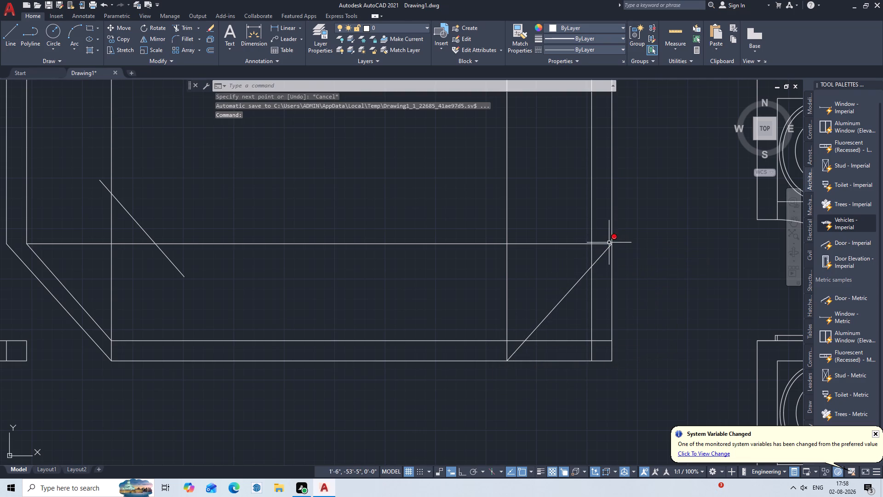
Draw a second southeast diagonal from the 5" offset's crossing with the horizontal line to the strip line at the wall's north face.
key(Return)
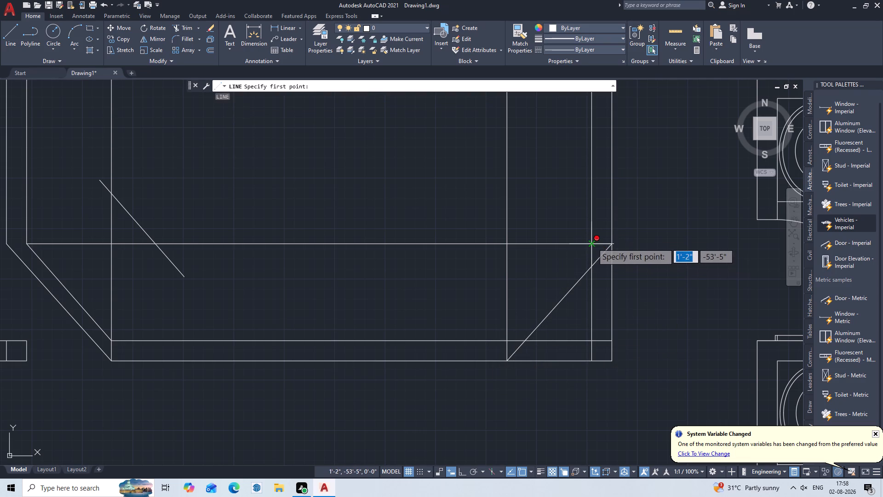
click(592, 243)
click(507, 340)
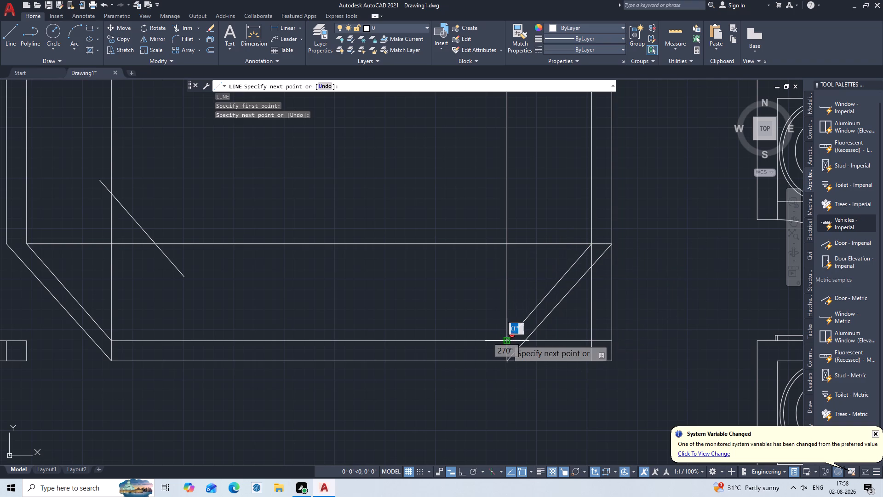
Offset the inner southeast diagonal 2' into the room.
key(Escape)
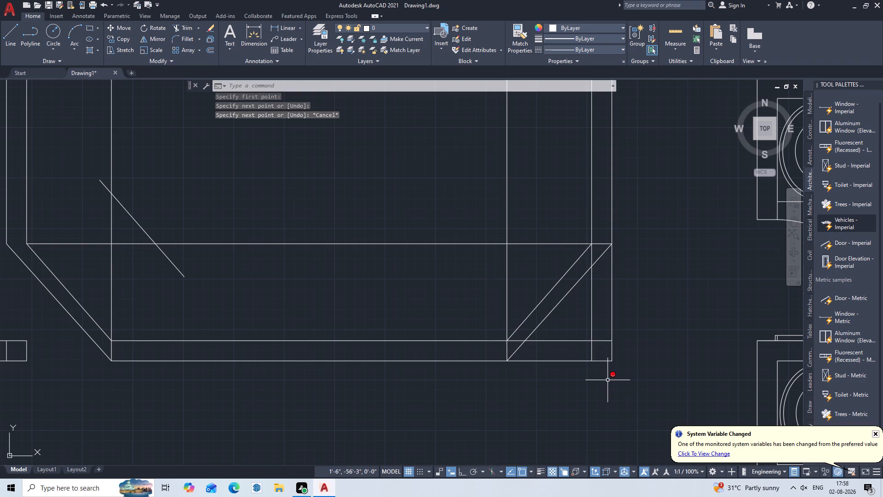
key(o)
key(Return)
key(2)
key(apostrophe)
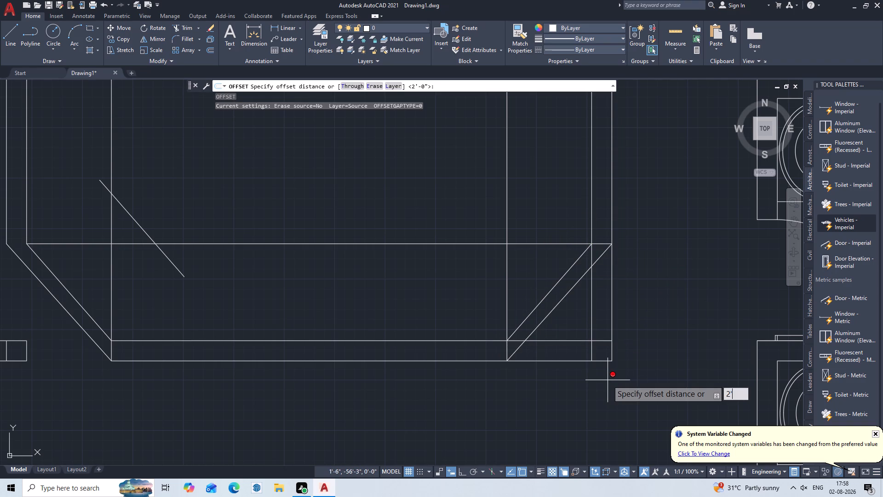
key(Return)
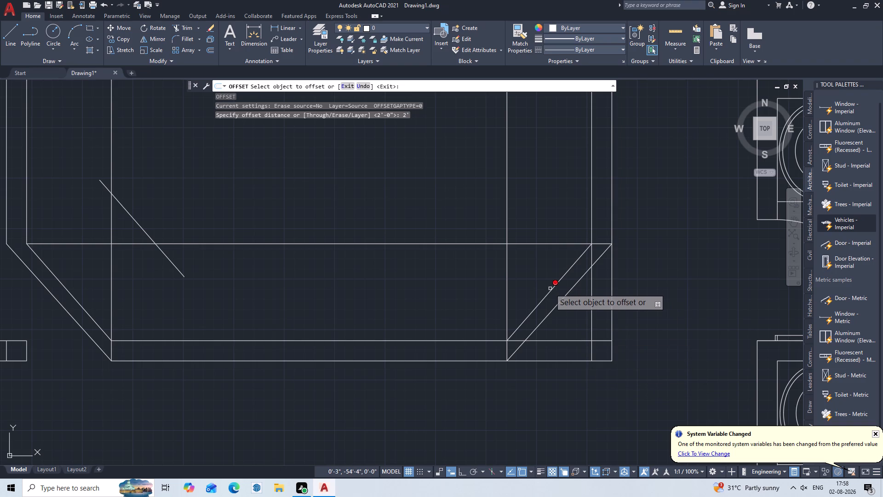
click(550, 289)
click(550, 291)
click(530, 256)
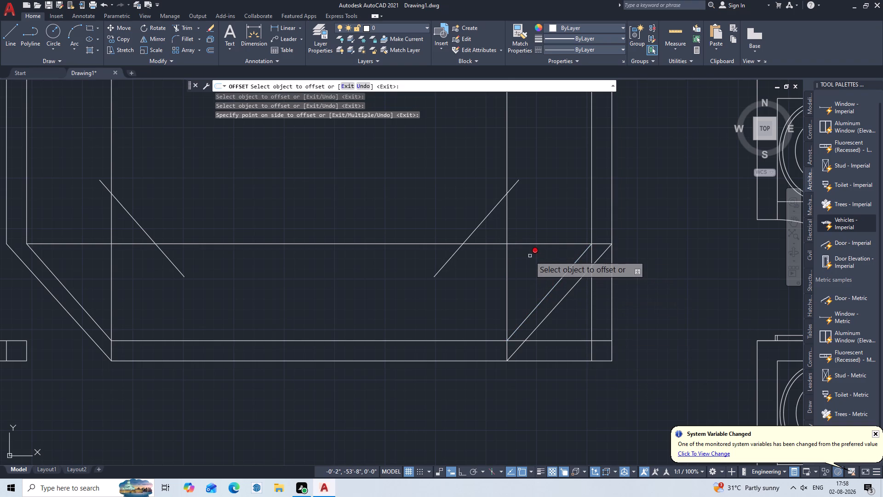
key(Escape)
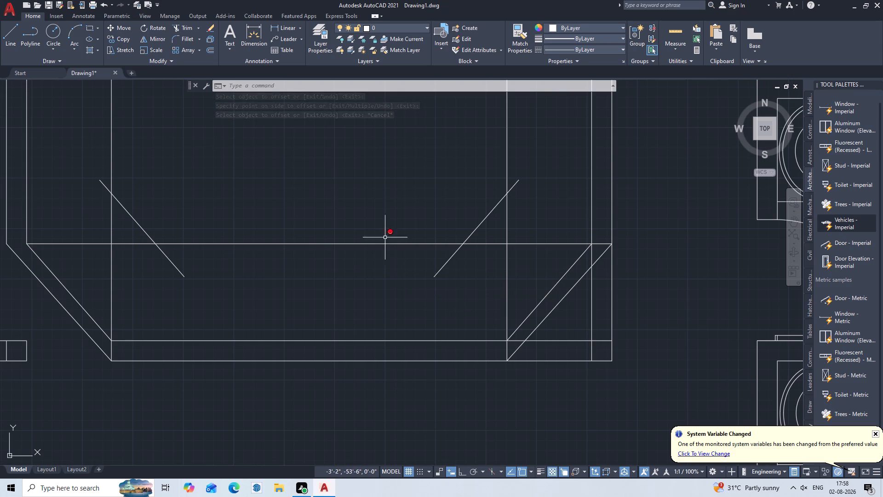
Trim the inner southwest corner: the offset diagonal's upper overhang, and the west strip line and horizontal line outside that diagonal.
scroll(400, 215, down, 2)
middle_drag(400, 215, 399, 269)
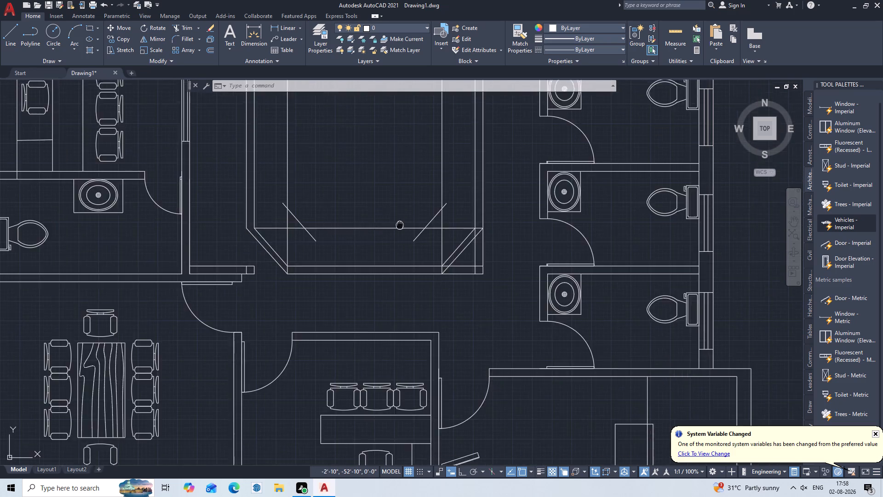
middle_drag(399, 269, 401, 326)
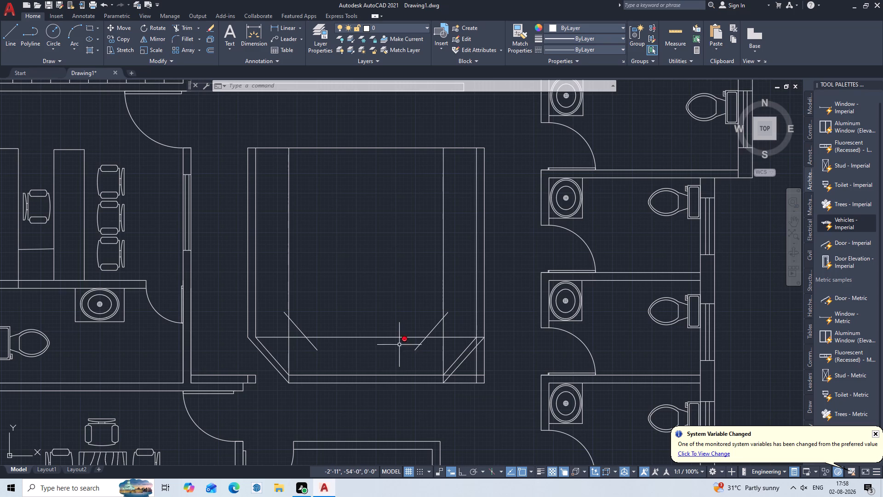
middle_drag(379, 328, 504, 290)
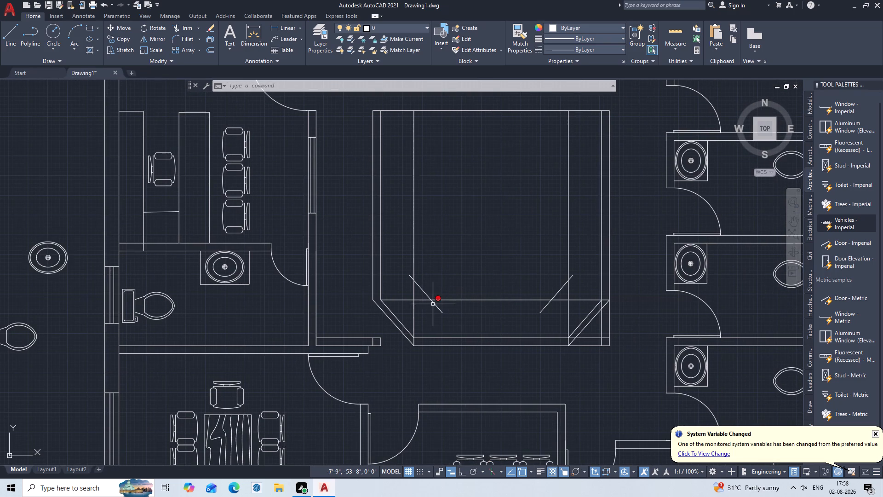
scroll(433, 304, up, 3)
middle_drag(390, 303, 464, 387)
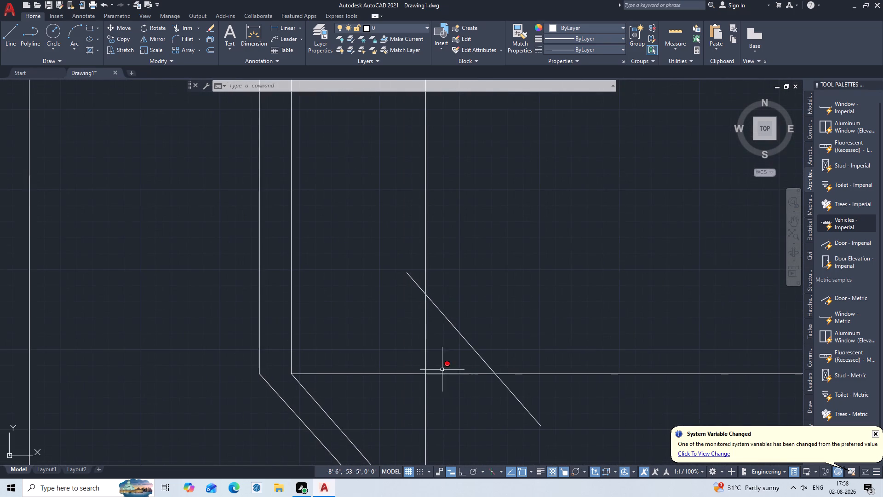
scroll(425, 334, up, 1)
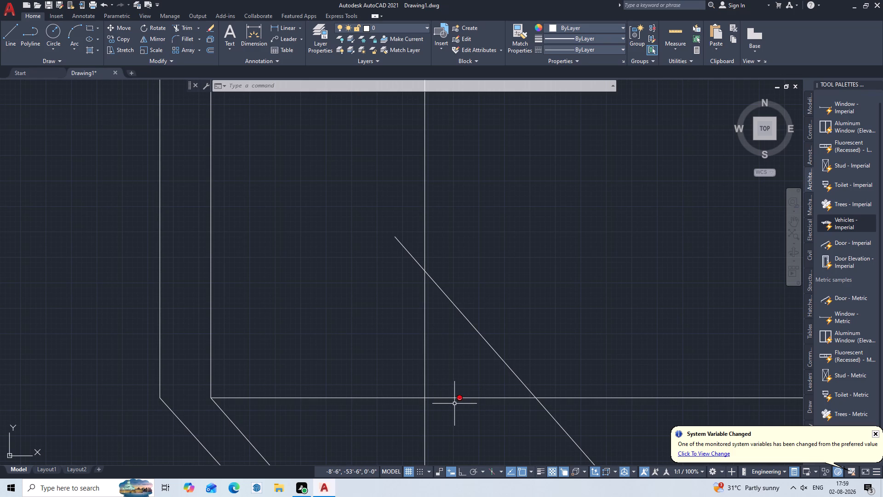
text(TR)
key(Return)
key(Return)
click(403, 217)
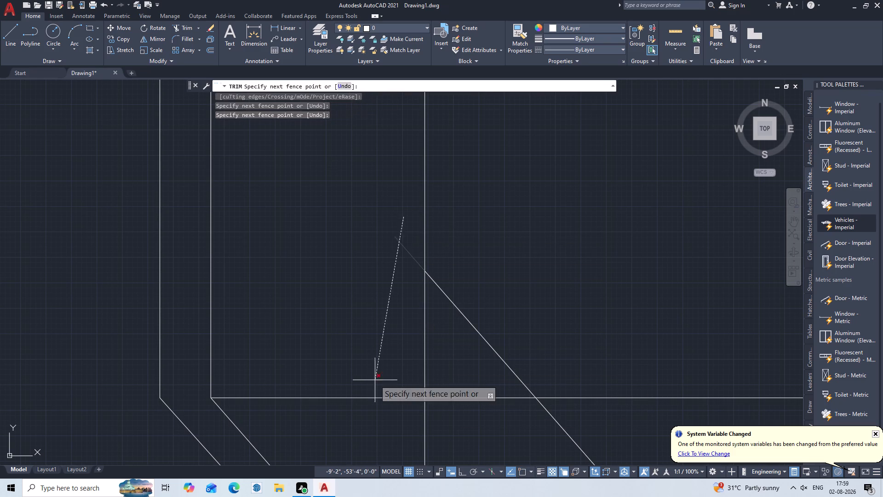
click(375, 380)
click(376, 379)
click(397, 439)
click(402, 439)
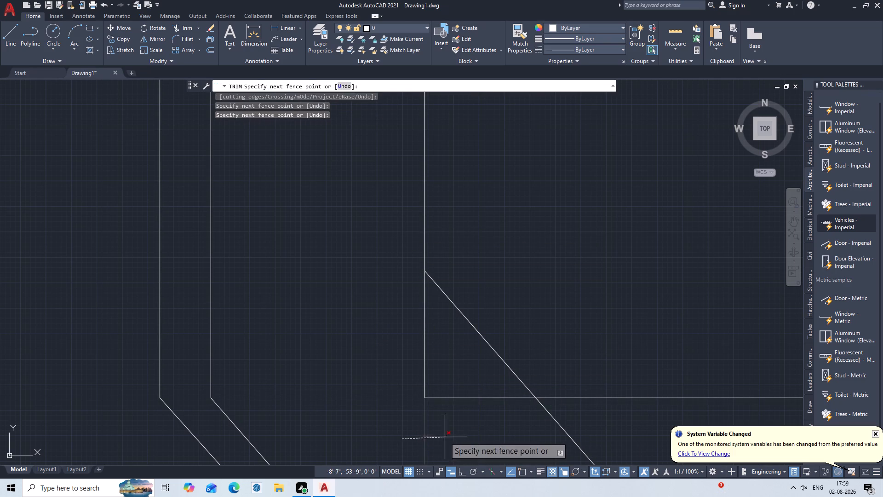
click(445, 437)
click(463, 392)
drag(463, 386, 456, 408)
click(456, 408)
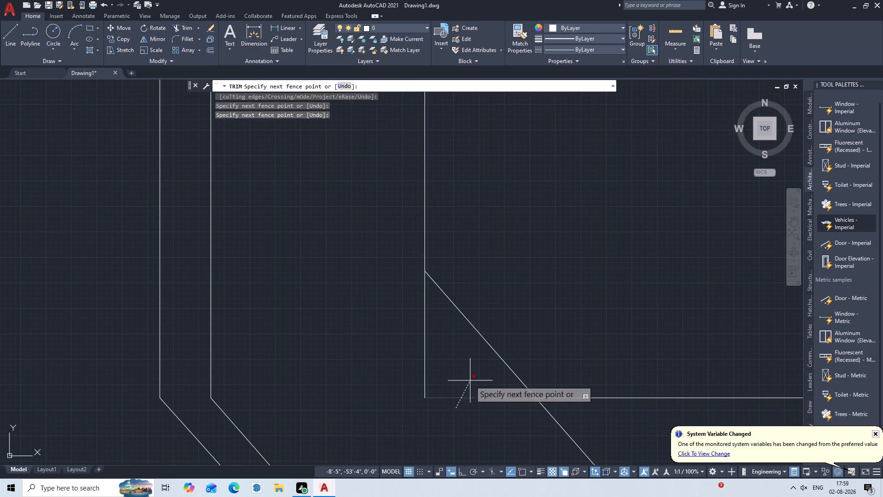
click(470, 379)
click(444, 352)
click(394, 382)
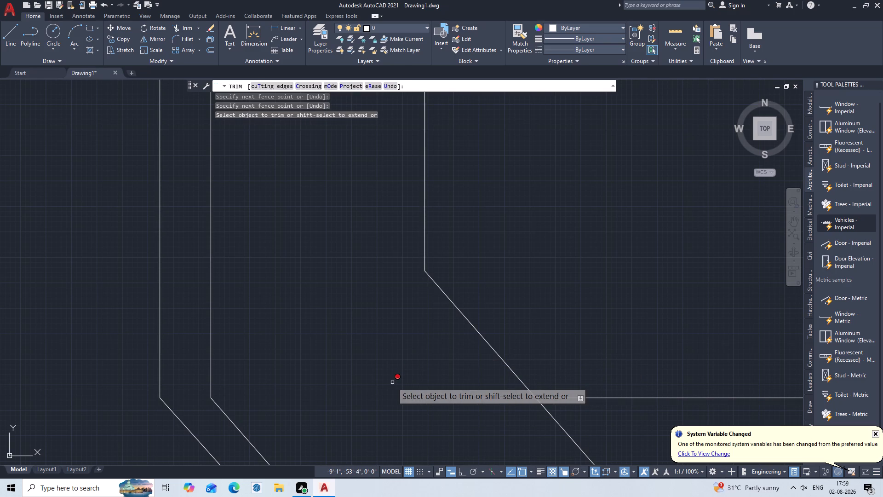
Trim the lower ends of both 2' offset diagonals below the horizontal line.
scroll(392, 382, down, 2)
middle_drag(561, 436, 530, 416)
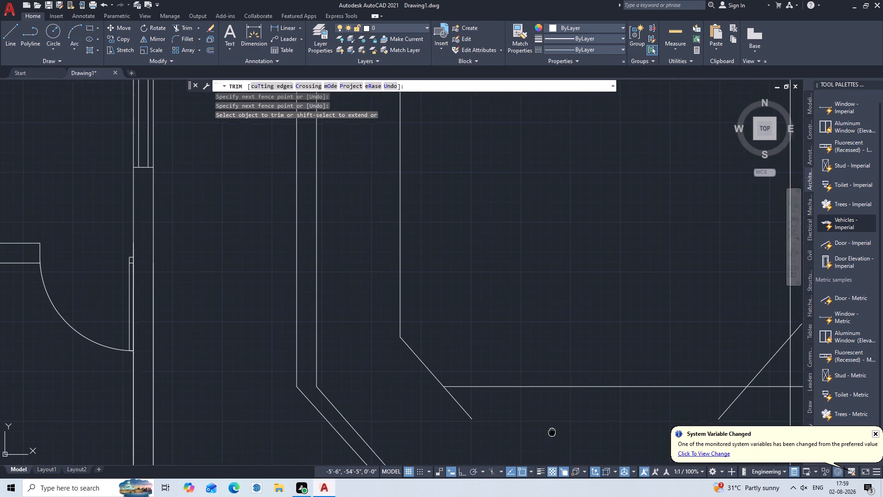
middle_drag(530, 416, 394, 306)
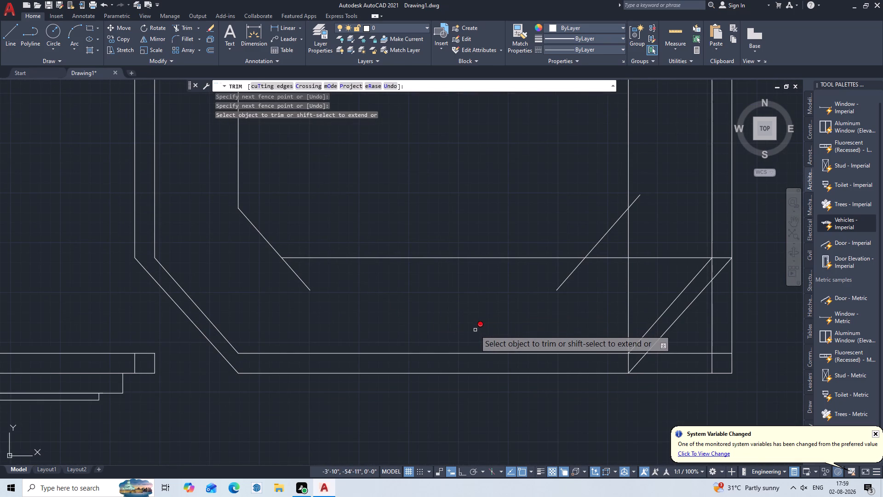
click(314, 276)
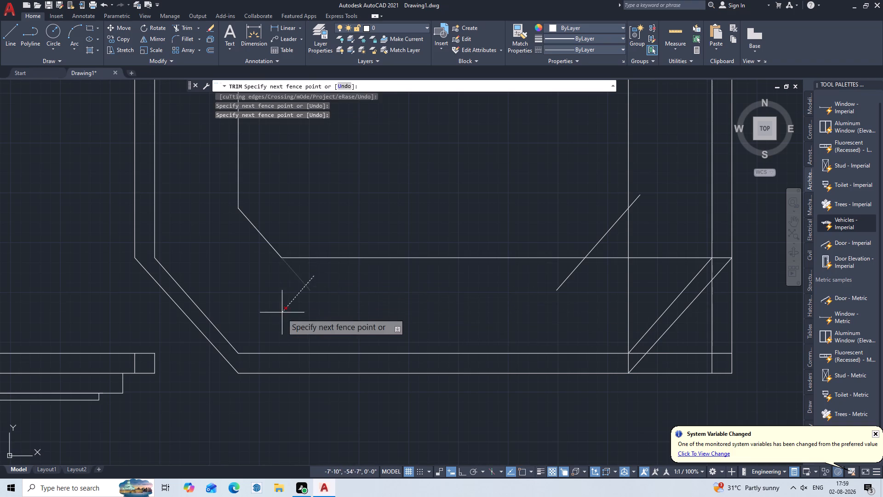
click(282, 314)
click(555, 278)
click(575, 289)
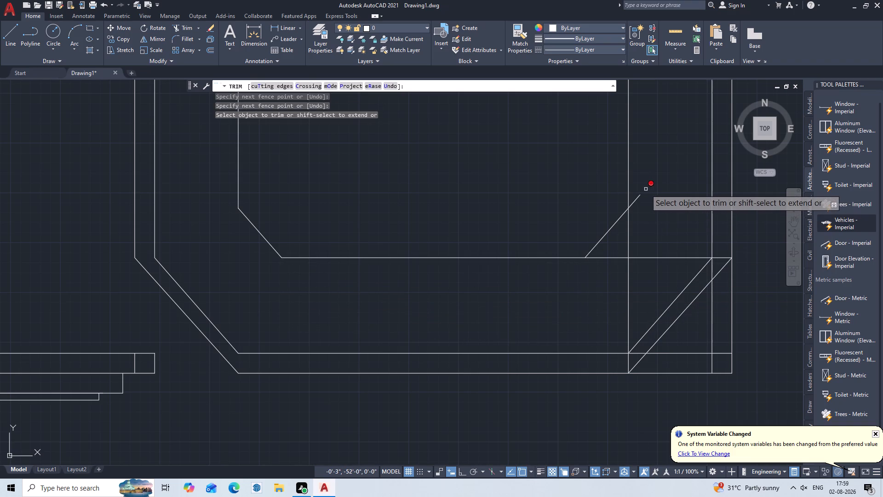
Trim the horizontal line and the east strip's inner vertical line outside the offset southeast diagonal, keeping the horizontal piece between the east double lines.
click(662, 232)
click(660, 293)
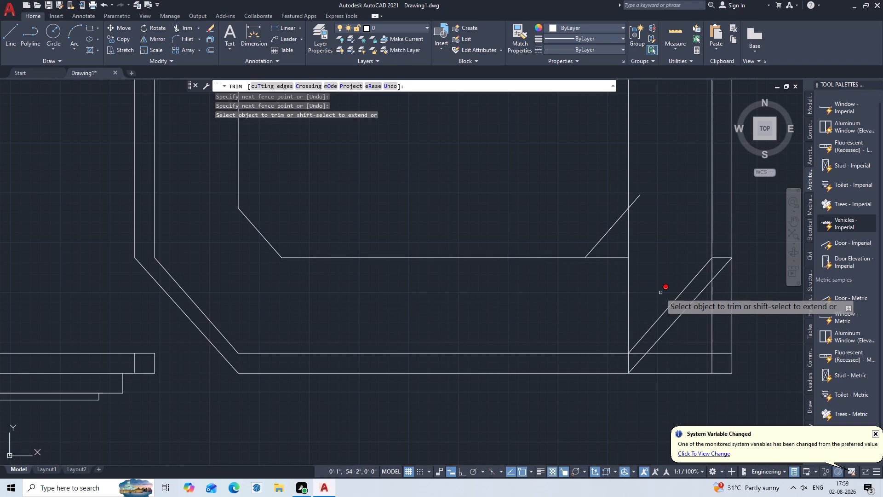
click(645, 277)
click(598, 305)
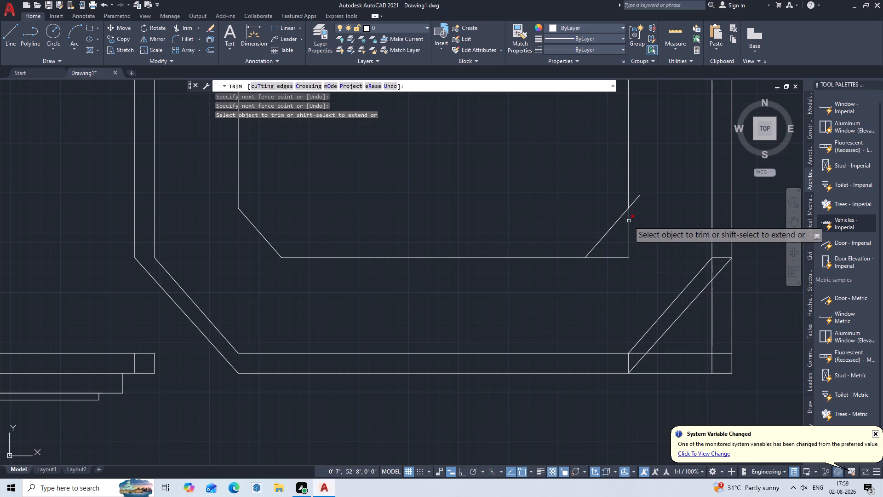
click(630, 221)
click(612, 261)
click(626, 247)
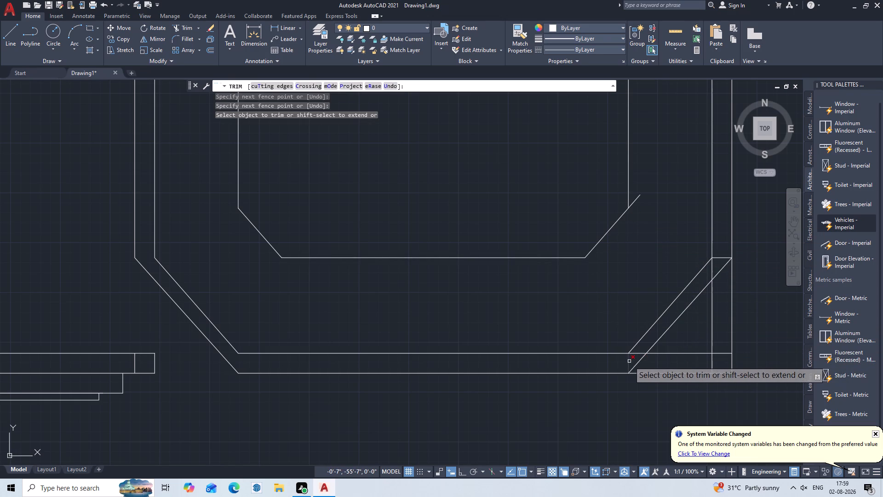
Trim the short horizontal and vertical pieces between the two outer southeast diagonals at the south wall.
scroll(629, 361, up, 3)
click(679, 315)
click(639, 347)
click(633, 350)
click(599, 378)
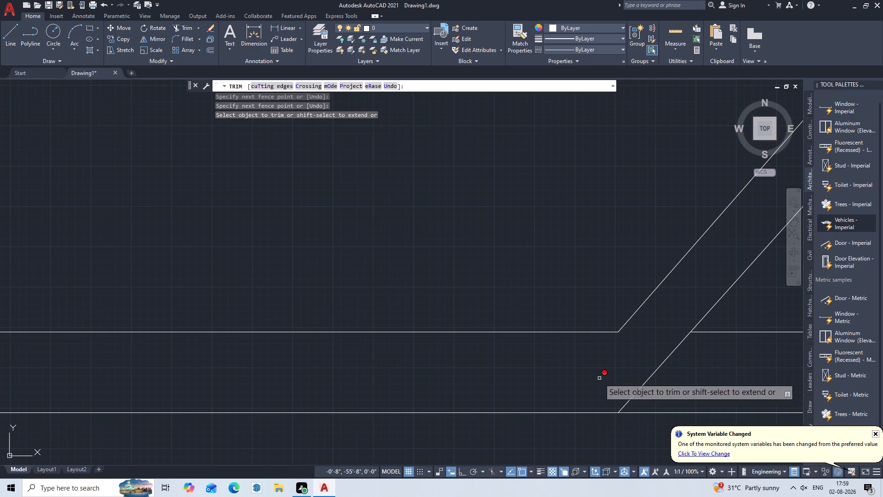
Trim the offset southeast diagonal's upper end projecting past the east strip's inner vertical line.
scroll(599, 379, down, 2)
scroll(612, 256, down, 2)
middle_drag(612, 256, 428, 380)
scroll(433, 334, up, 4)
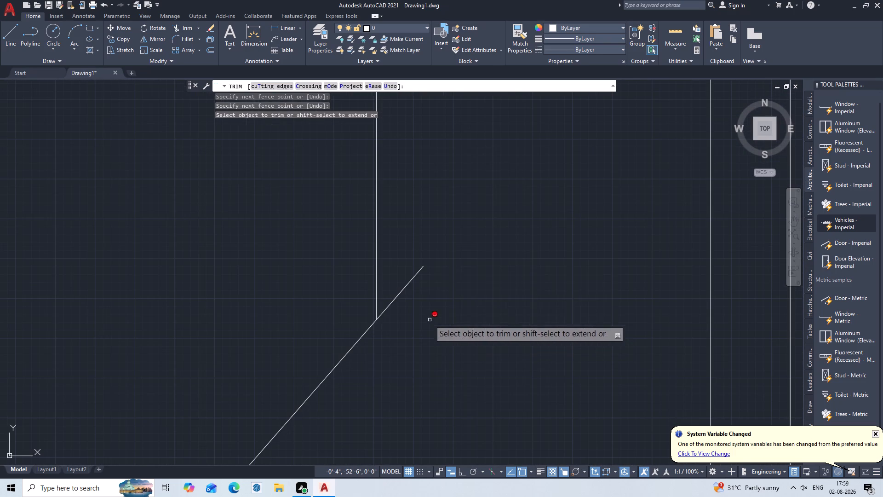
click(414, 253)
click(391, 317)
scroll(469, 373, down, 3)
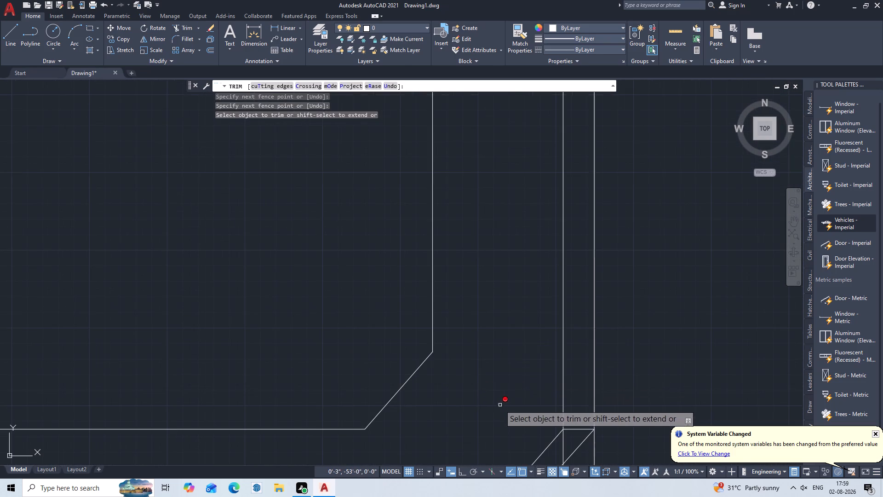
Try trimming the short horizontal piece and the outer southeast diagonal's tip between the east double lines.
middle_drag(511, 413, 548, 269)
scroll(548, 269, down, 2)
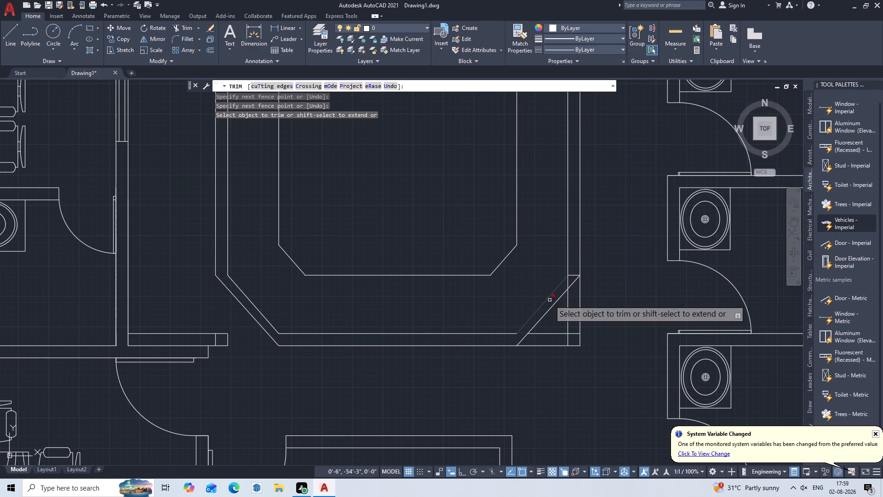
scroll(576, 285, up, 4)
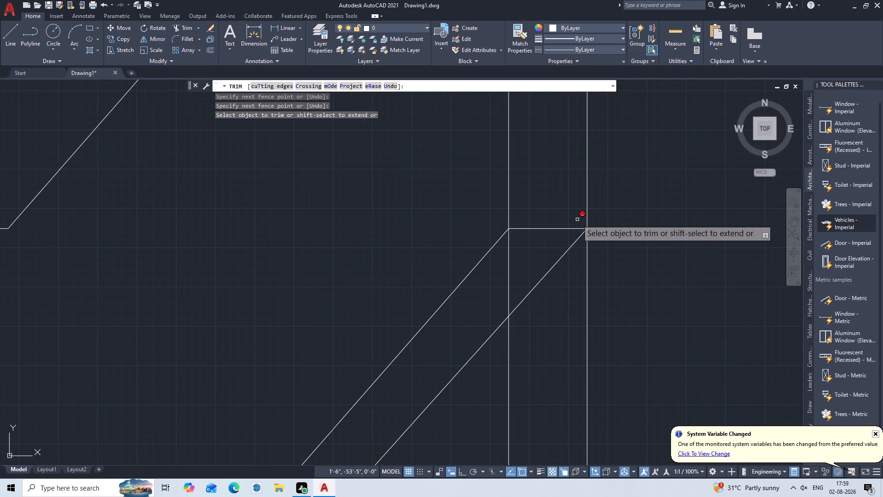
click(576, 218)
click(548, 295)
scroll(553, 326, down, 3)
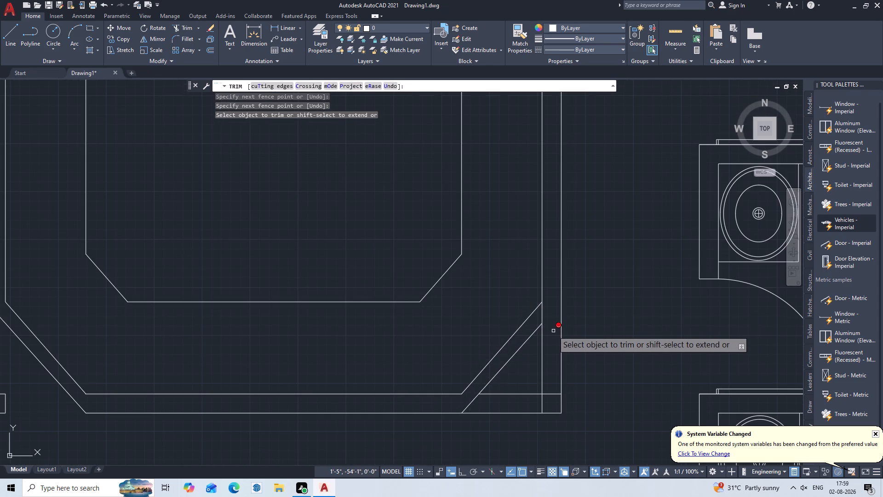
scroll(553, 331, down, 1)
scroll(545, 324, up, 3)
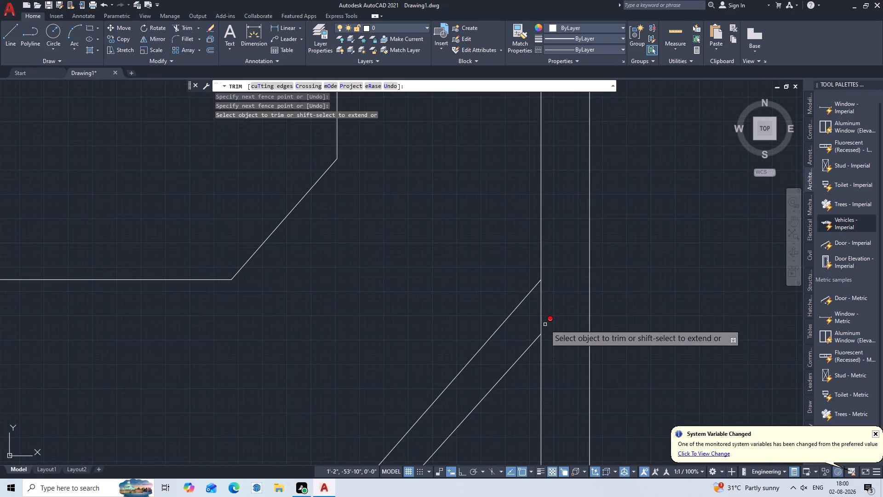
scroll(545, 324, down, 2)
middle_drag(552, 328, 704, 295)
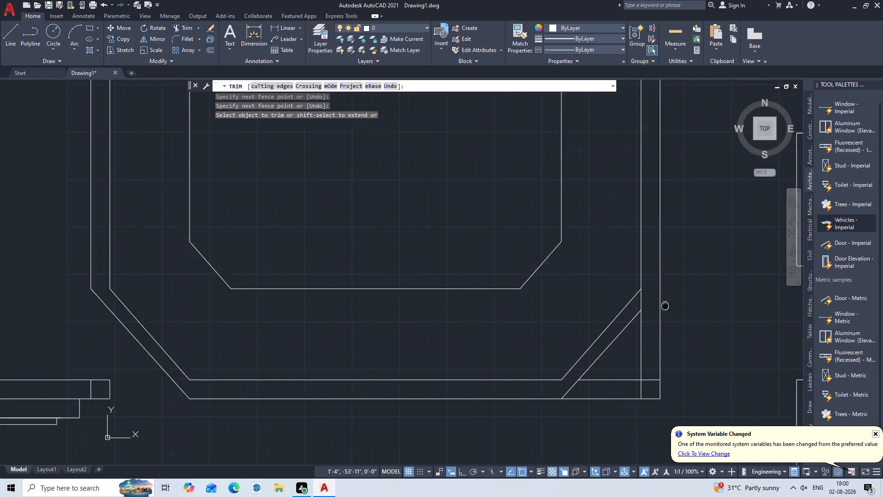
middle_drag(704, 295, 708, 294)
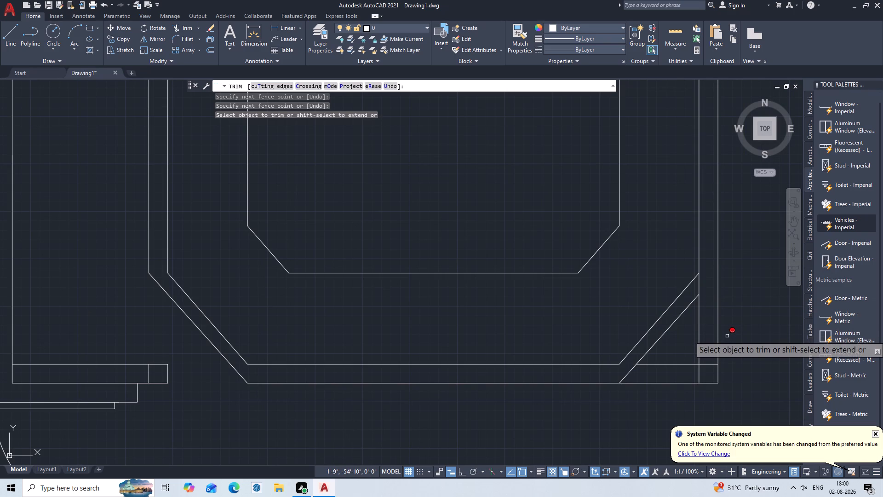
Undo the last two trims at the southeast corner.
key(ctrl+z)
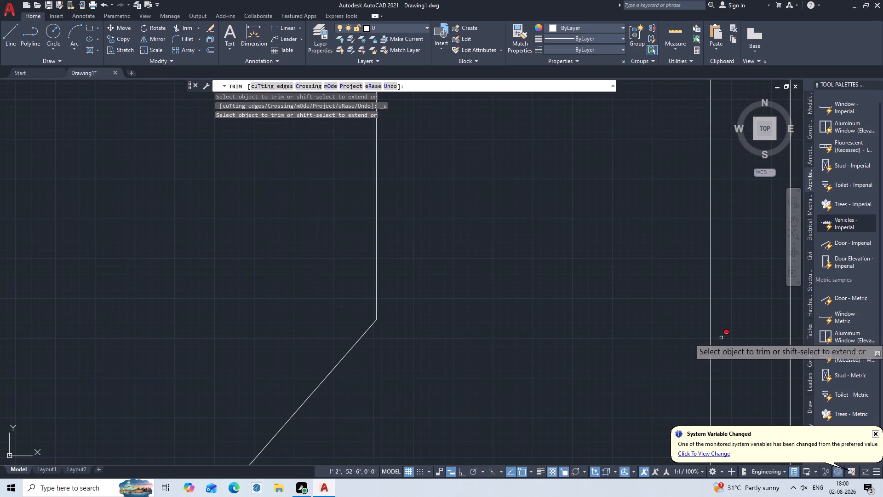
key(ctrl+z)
Trim the offset southeast diagonal's upper overhang back to the east strip's inner vertical line.
scroll(710, 314, down, 3)
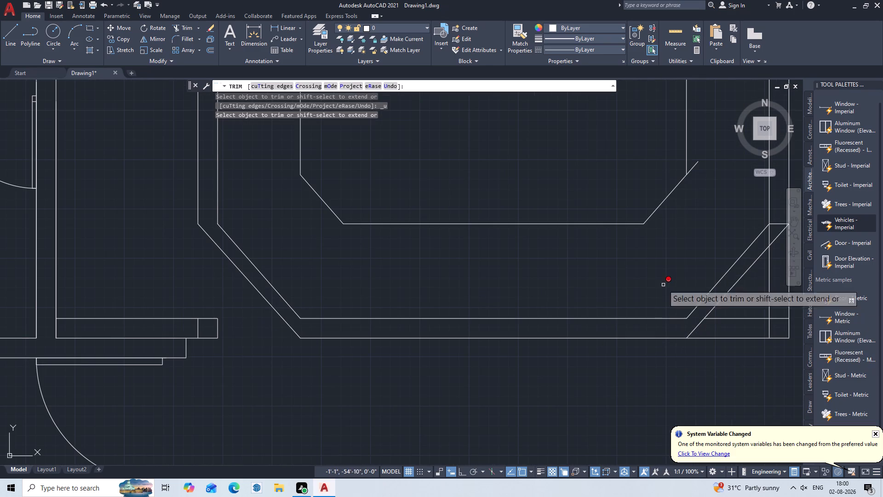
middle_drag(654, 250, 574, 348)
scroll(610, 289, up, 2)
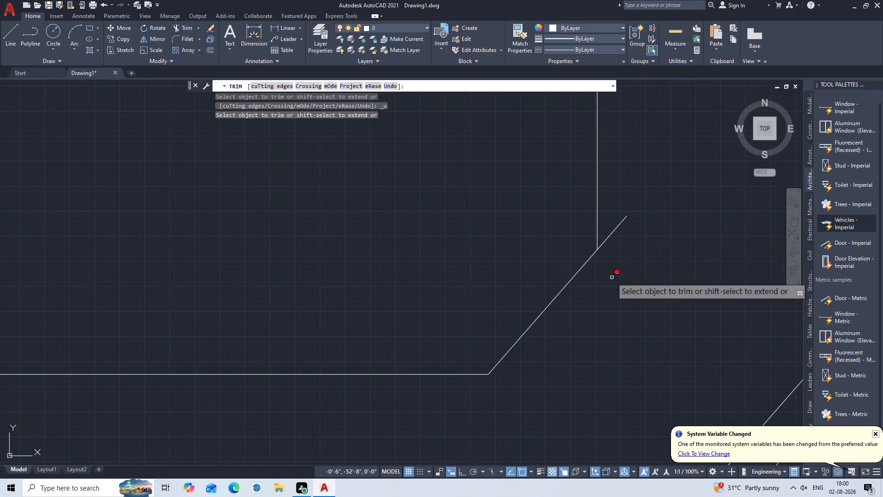
click(610, 210)
click(628, 266)
scroll(628, 266, down, 3)
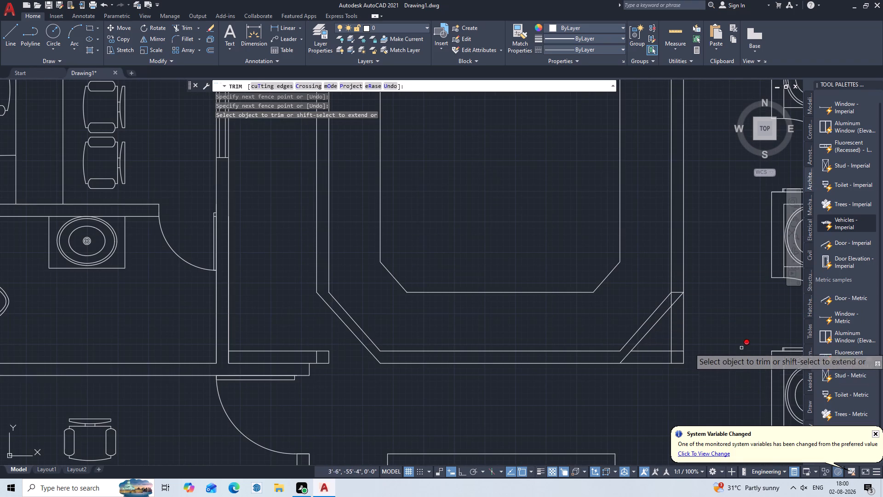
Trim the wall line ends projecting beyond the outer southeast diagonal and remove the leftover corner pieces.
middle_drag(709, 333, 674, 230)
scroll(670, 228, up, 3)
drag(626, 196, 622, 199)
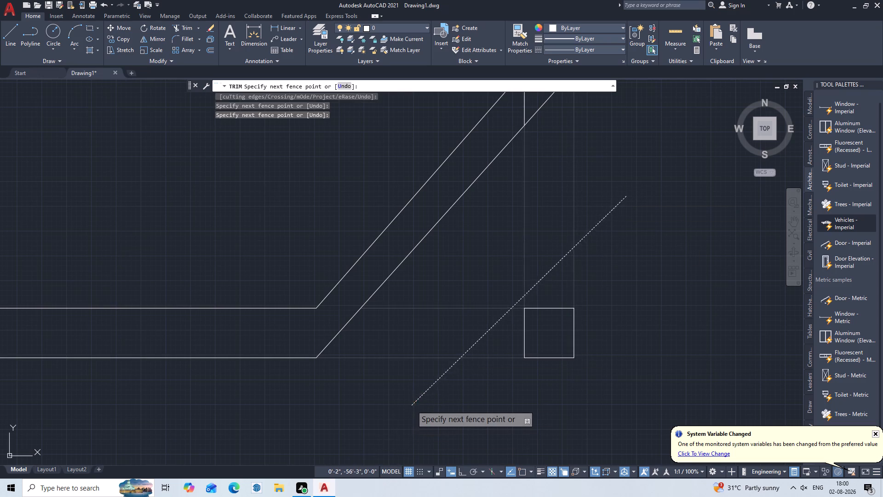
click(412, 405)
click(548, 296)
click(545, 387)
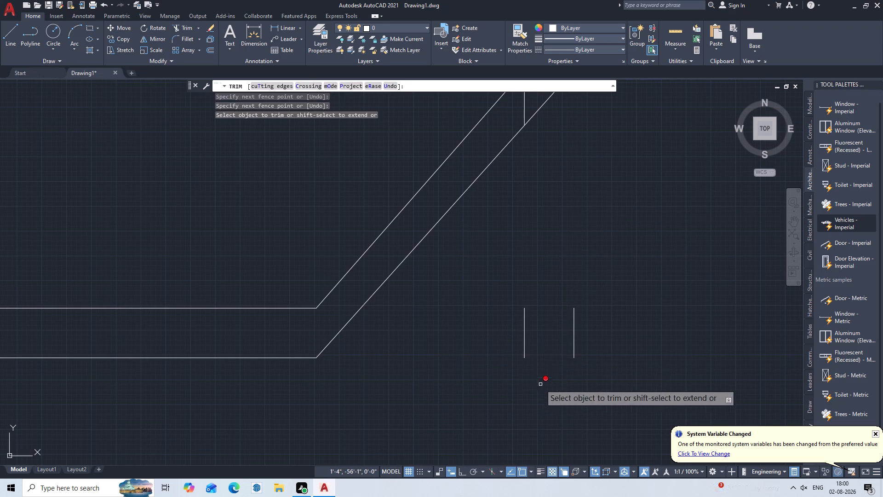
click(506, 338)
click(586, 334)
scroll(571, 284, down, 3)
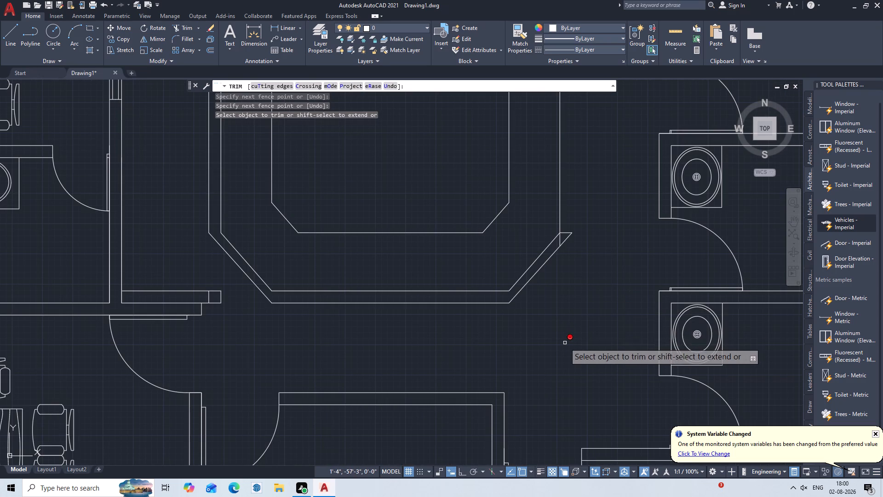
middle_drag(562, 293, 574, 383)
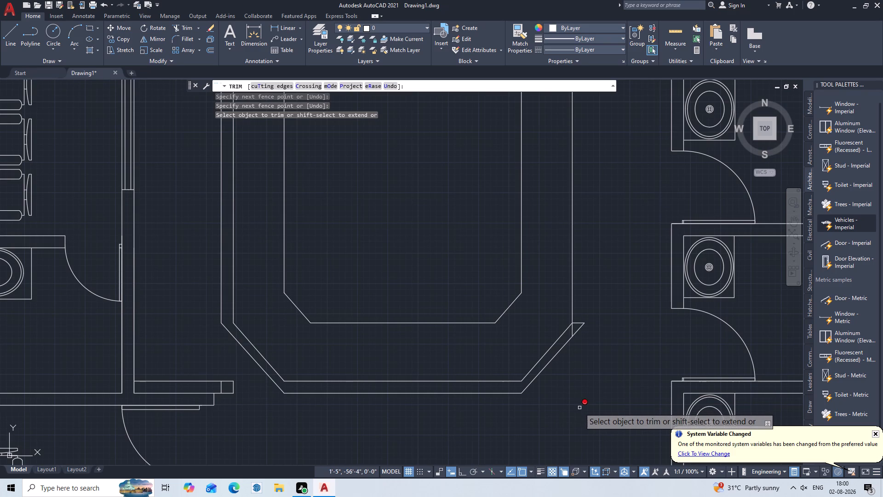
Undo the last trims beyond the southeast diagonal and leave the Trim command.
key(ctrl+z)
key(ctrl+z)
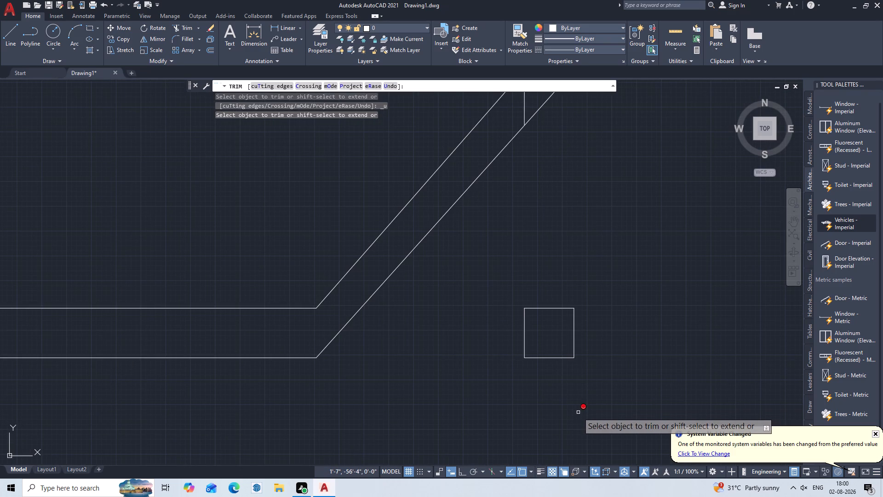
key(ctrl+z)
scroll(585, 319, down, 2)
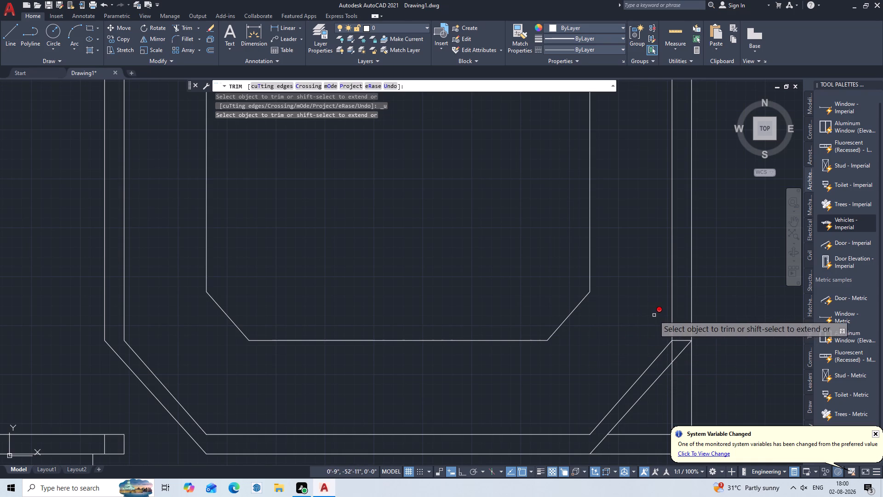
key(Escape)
Trim the east and south double lines back to the outer southeast diagonal and clear the leftover pieces at the square corner.
scroll(608, 412, down, 2)
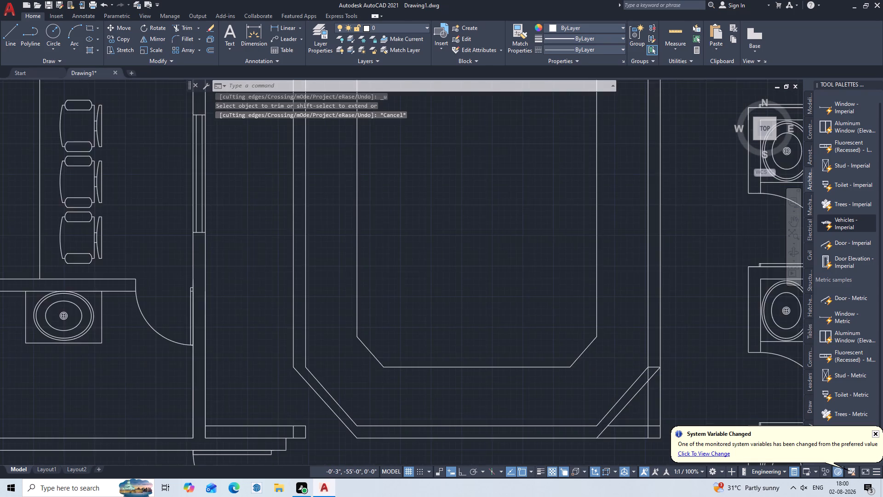
middle_drag(610, 408, 563, 313)
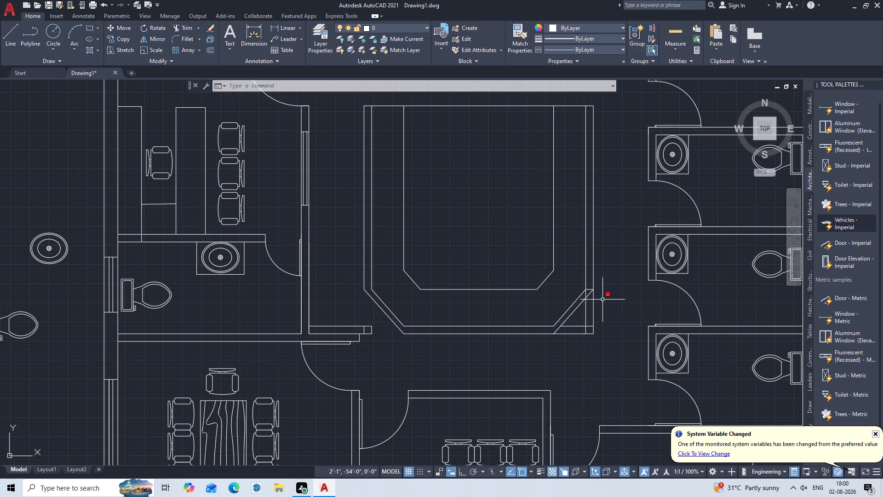
middle_drag(599, 305, 512, 283)
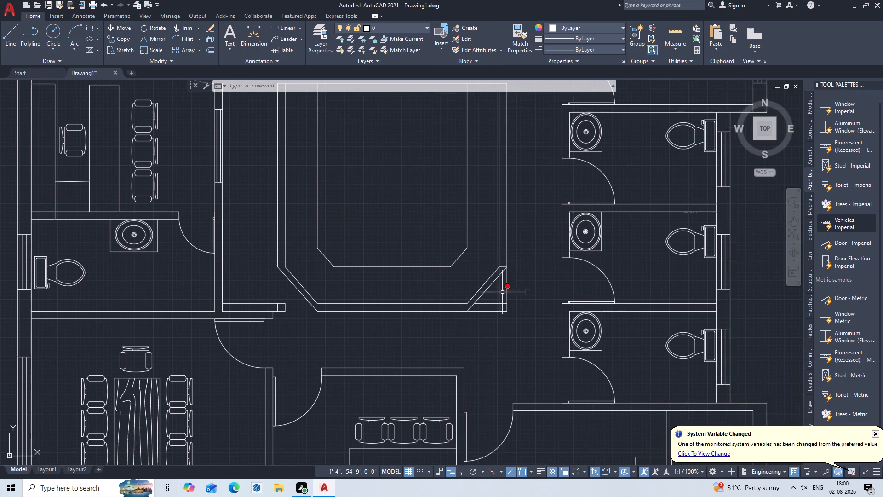
scroll(499, 295, up, 2)
text(TR)
key(Return)
click(531, 259)
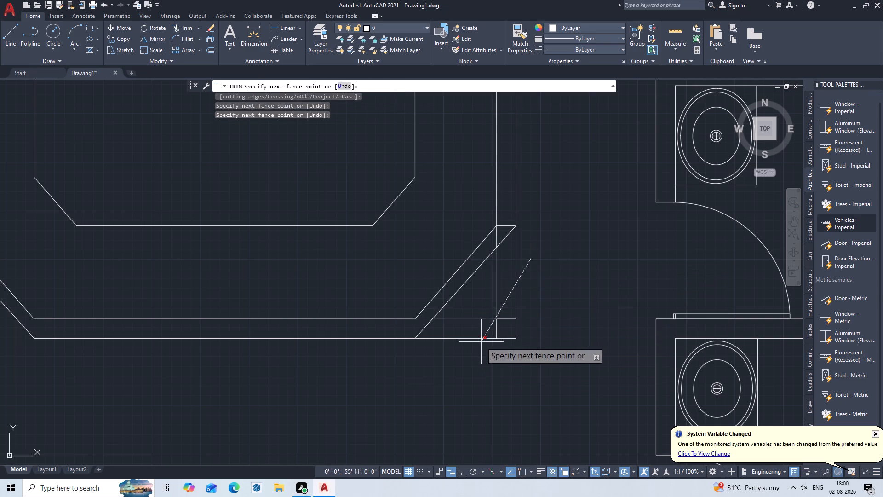
click(472, 357)
click(507, 317)
click(507, 340)
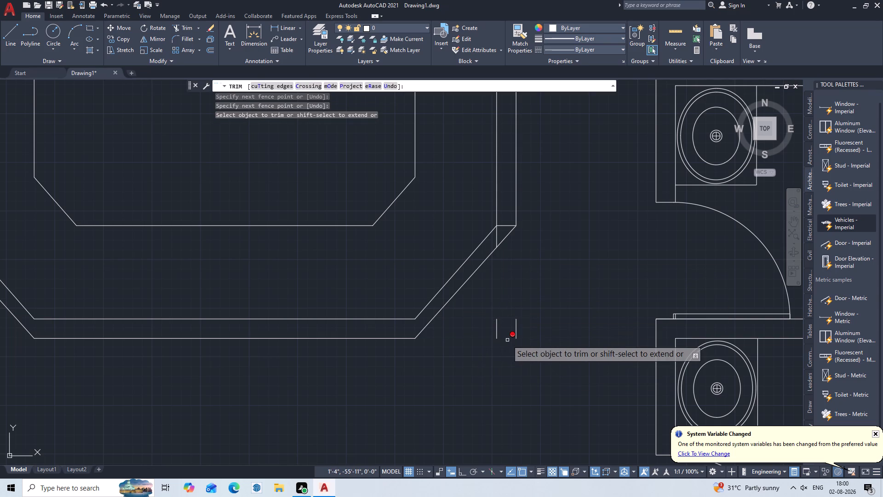
click(526, 331)
click(490, 328)
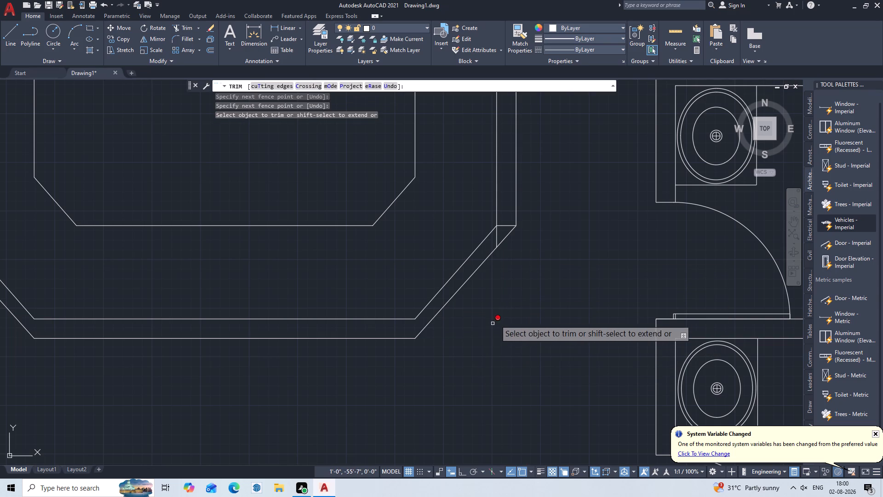
Trim the short horizontal piece between the east double lines and the inner vertical line's tail between the southeast diagonals.
scroll(508, 277, down, 2)
scroll(503, 295, up, 3)
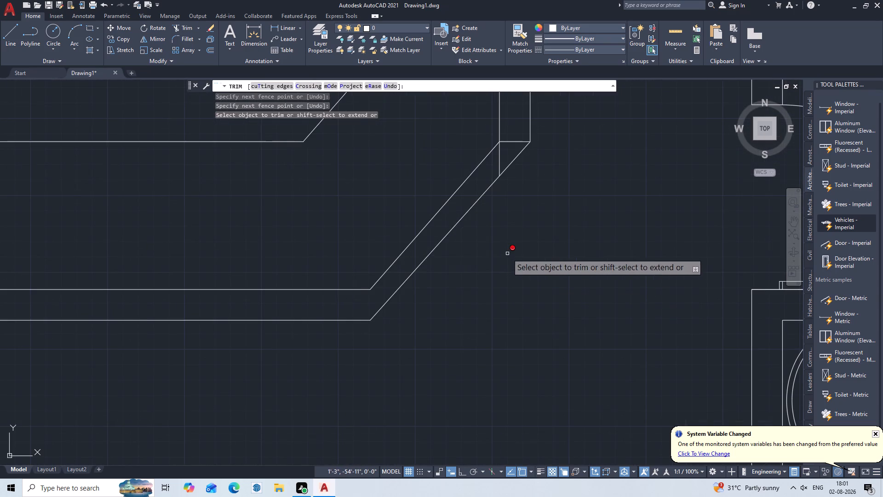
middle_drag(507, 254, 493, 399)
scroll(494, 286, up, 3)
click(495, 280)
click(489, 318)
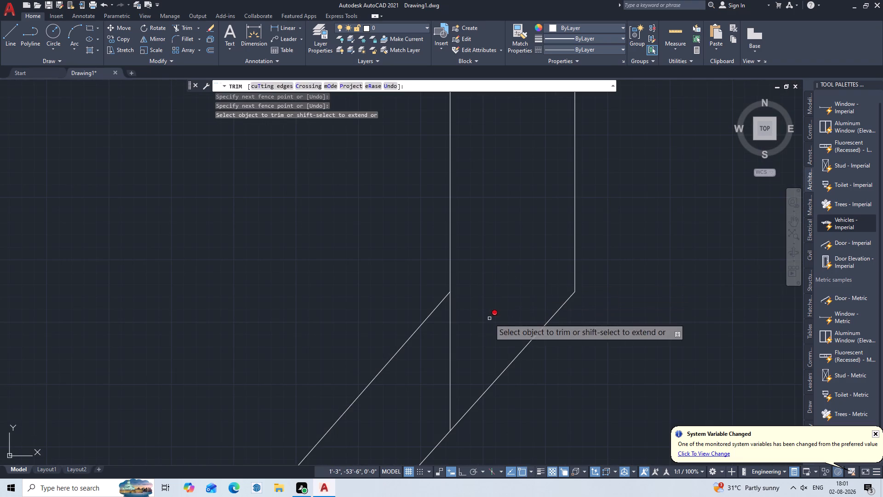
click(467, 344)
click(416, 396)
scroll(416, 396, down, 6)
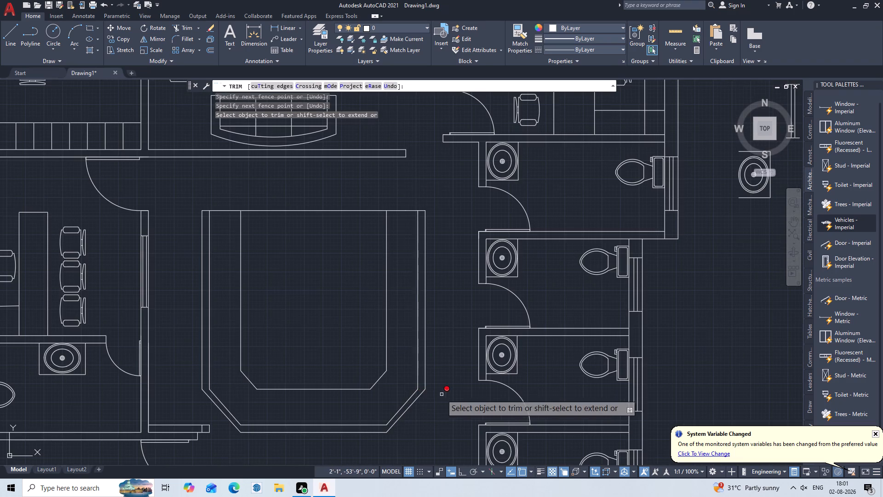
Trim away the leftover horizontal strip and its end pieces above the wall stub near the central room's southwest diagonal.
middle_drag(454, 390, 546, 306)
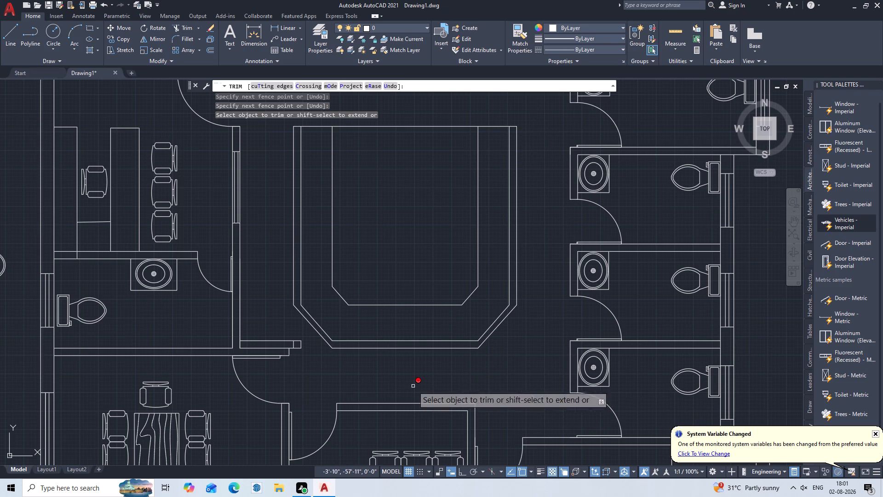
middle_drag(382, 386, 582, 398)
scroll(489, 388, up, 3)
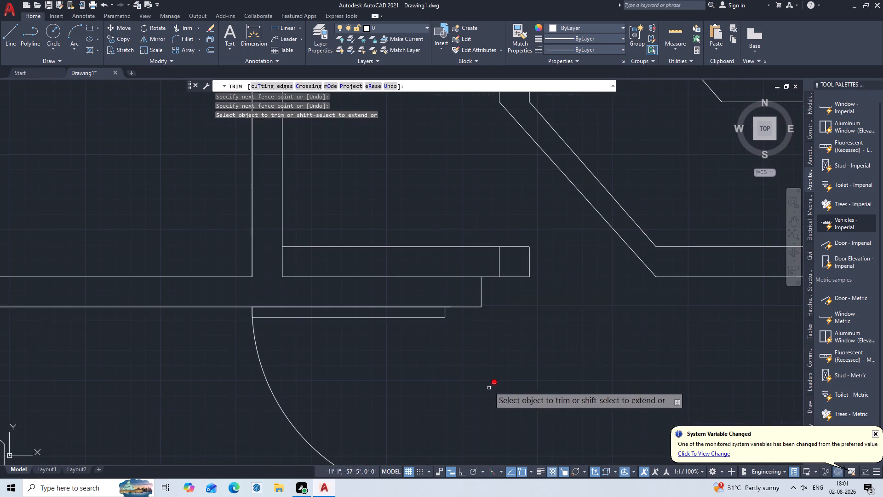
click(459, 235)
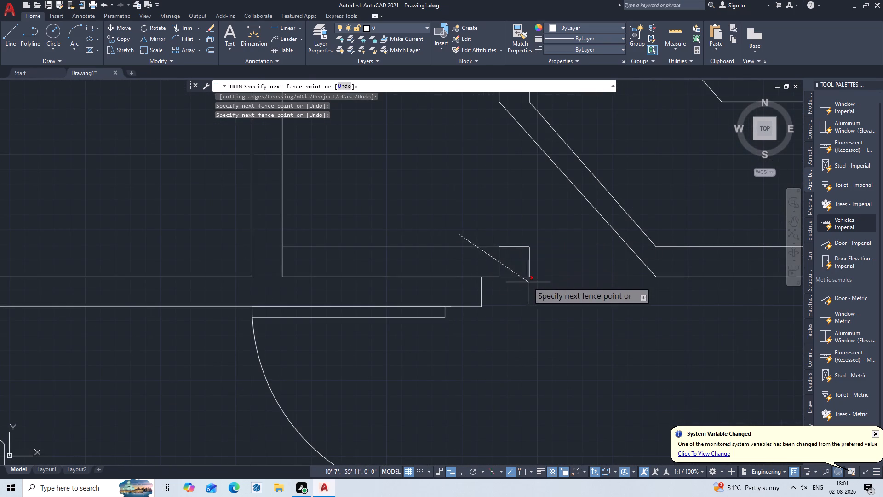
click(529, 283)
click(540, 253)
drag(513, 279, 513, 266)
click(516, 242)
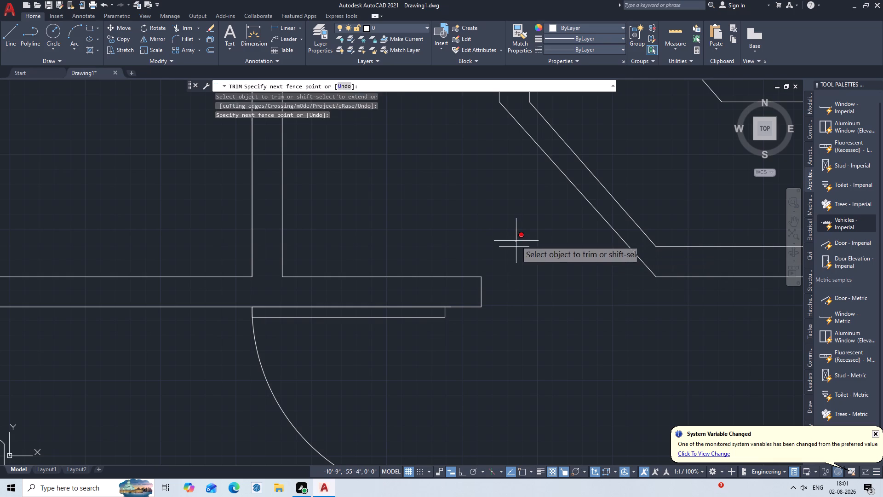
click(512, 268)
scroll(512, 268, down, 3)
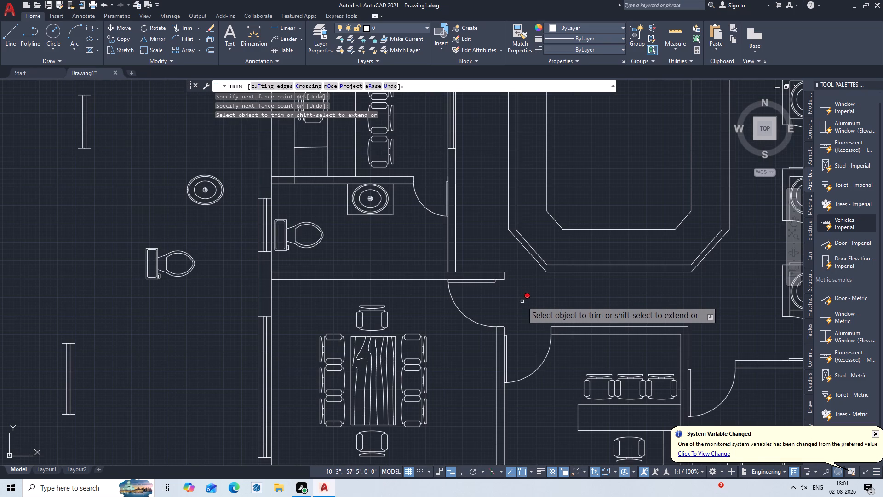
key(Escape)
key(Escape)
key(Escape)
key(Escape)
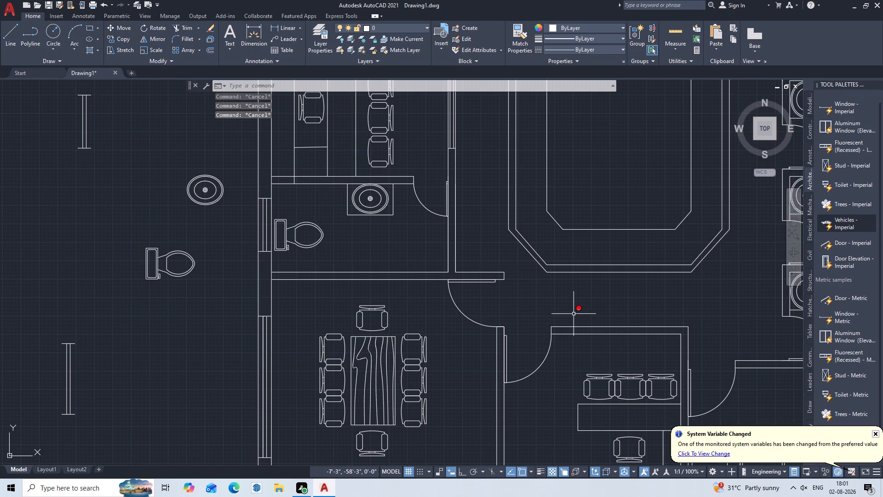
Move the lower of the two stacked spare desk chairs to the open area just west of the room with the wooden table.
scroll(590, 307, down, 1)
middle_drag(590, 307, 497, 331)
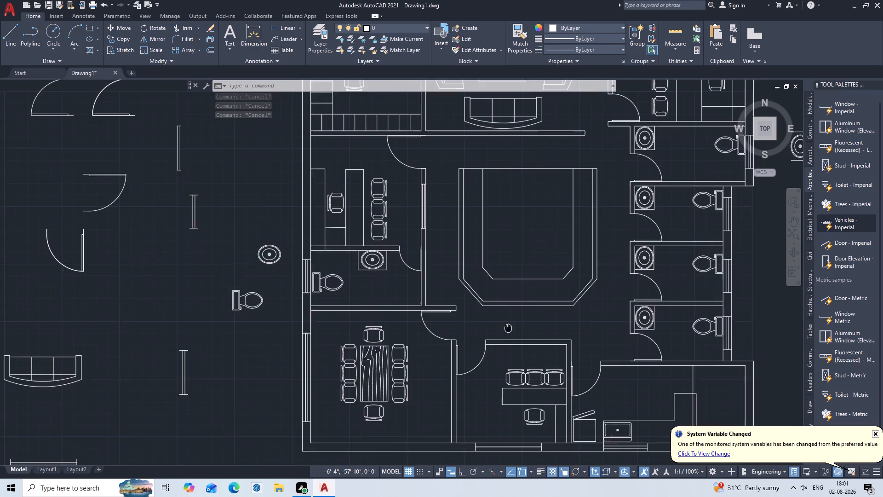
middle_drag(497, 331, 451, 344)
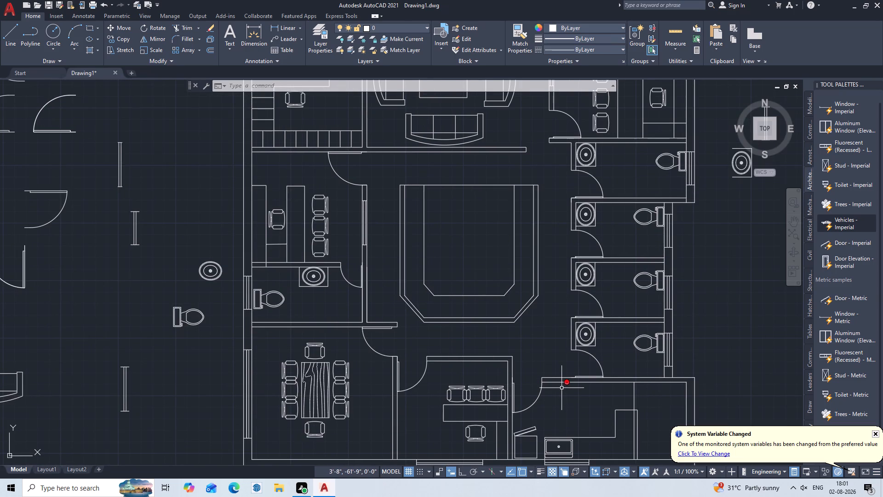
scroll(503, 273, down, 2)
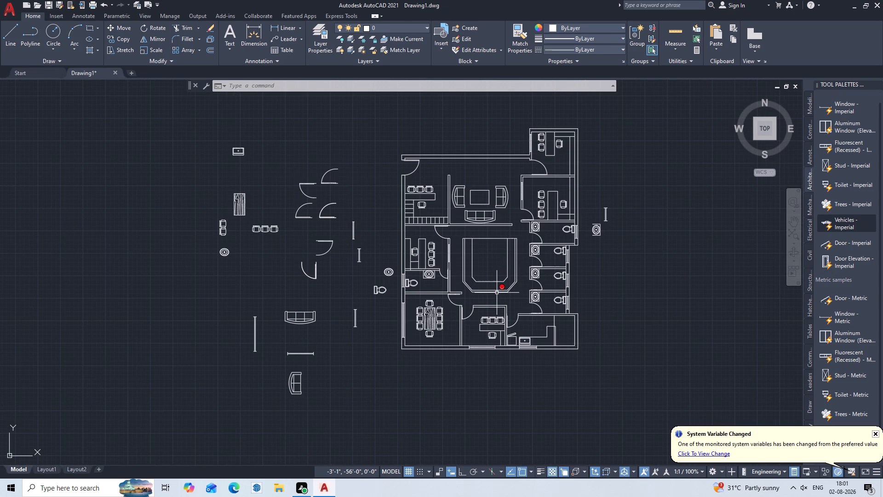
scroll(497, 293, up, 1)
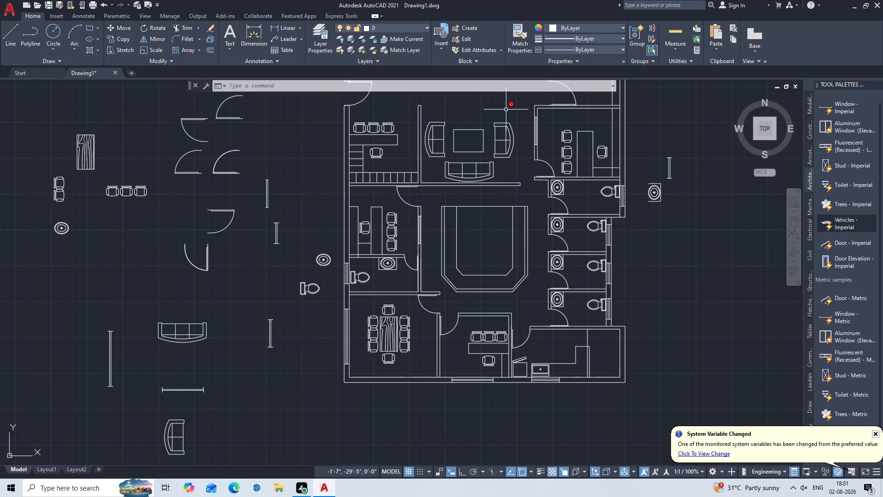
middle_drag(506, 110, 531, 174)
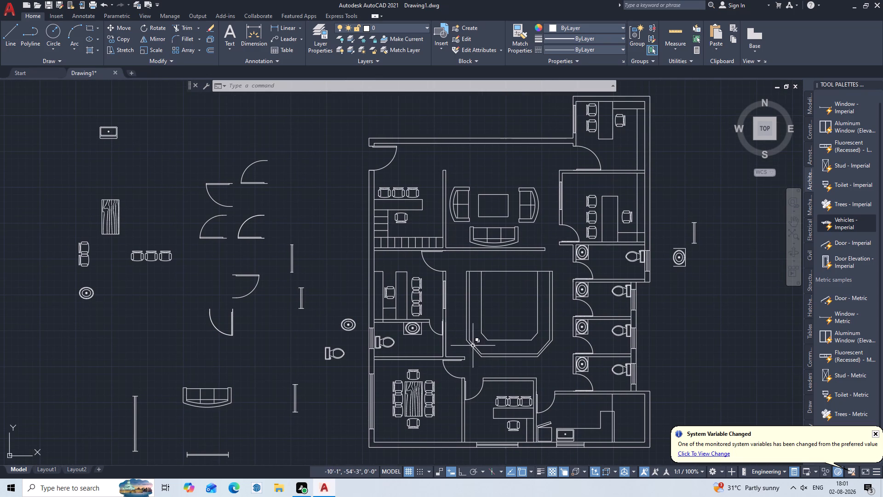
middle_drag(297, 325, 457, 254)
scroll(238, 183, up, 4)
click(314, 207)
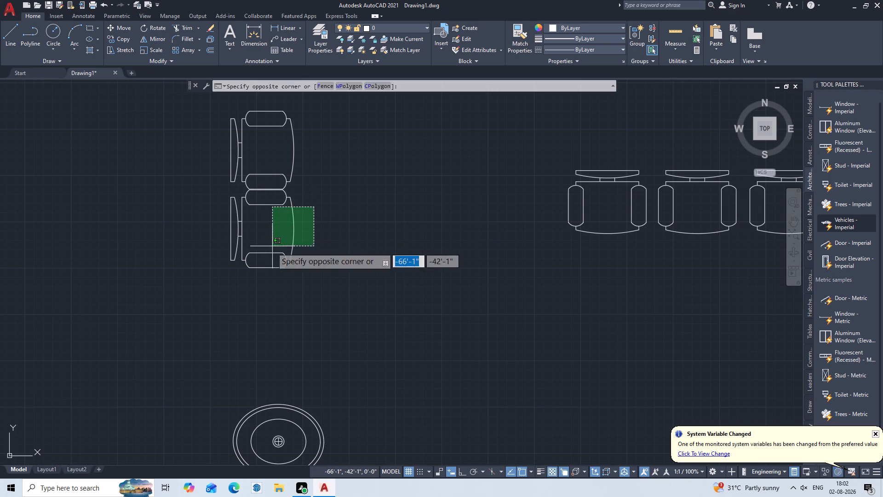
click(190, 308)
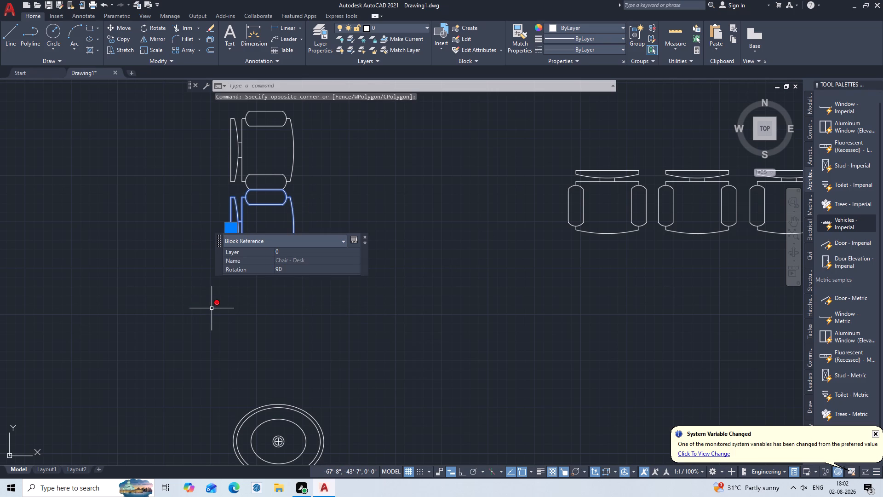
key(m)
key(Return)
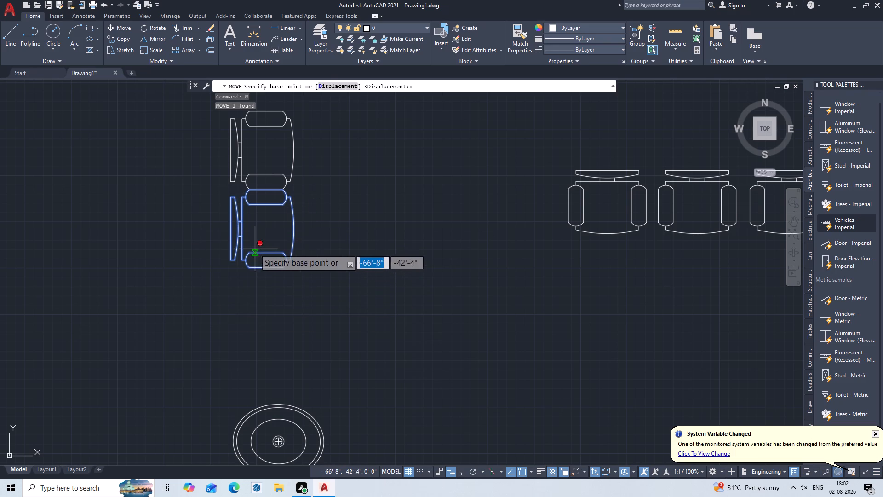
click(255, 249)
scroll(656, 400, down, 2)
middle_drag(656, 400, 236, 217)
scroll(348, 314, down, 2)
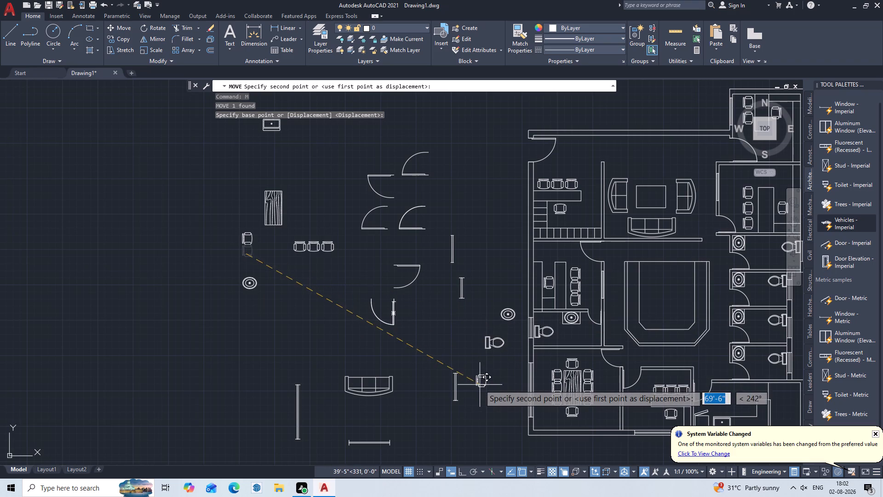
middle_drag(481, 383, 415, 270)
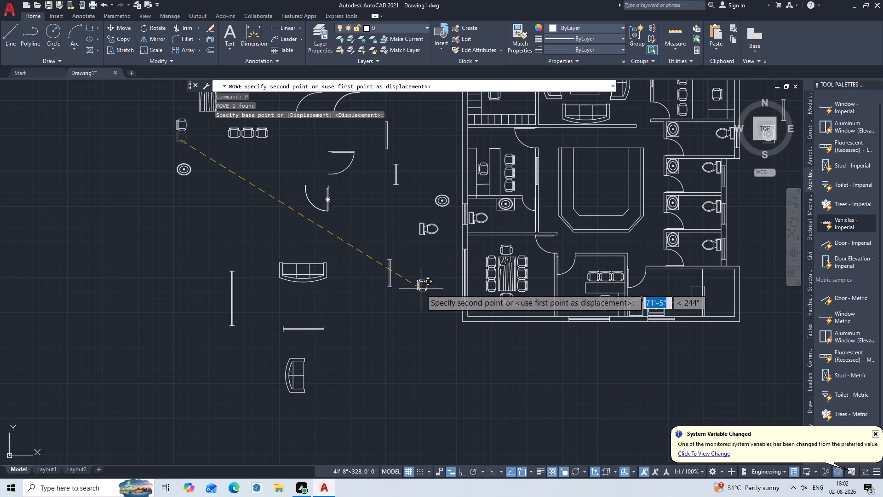
click(423, 288)
Copy the spare desk chair into the central room, just inside the inner east line near its open upper end.
scroll(423, 288, up, 3)
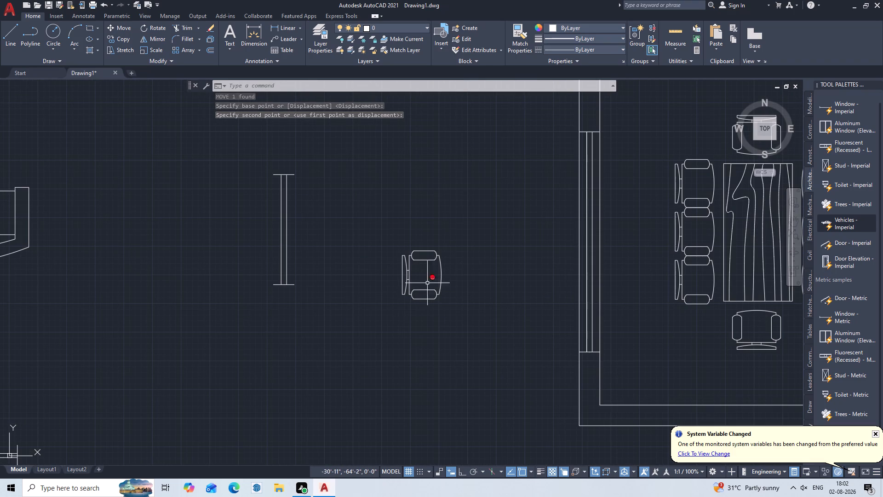
drag(479, 225, 460, 246)
click(340, 400)
text(COP)
key(Return)
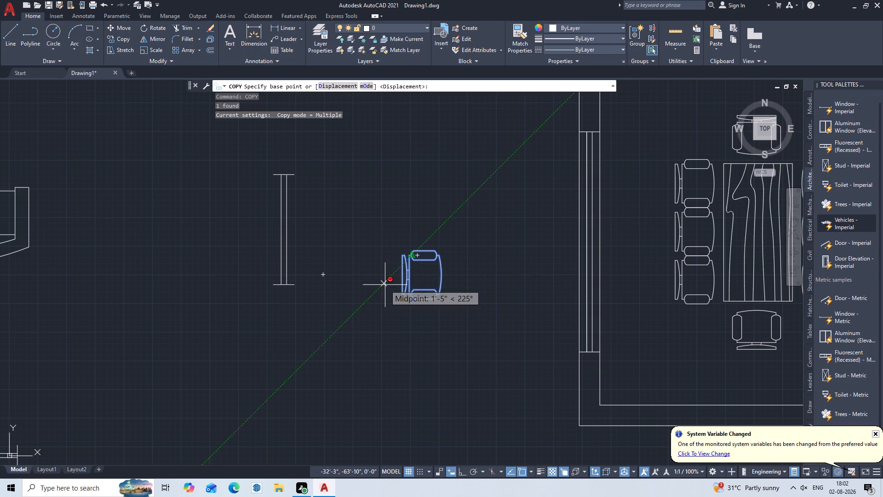
scroll(385, 285, up, 4)
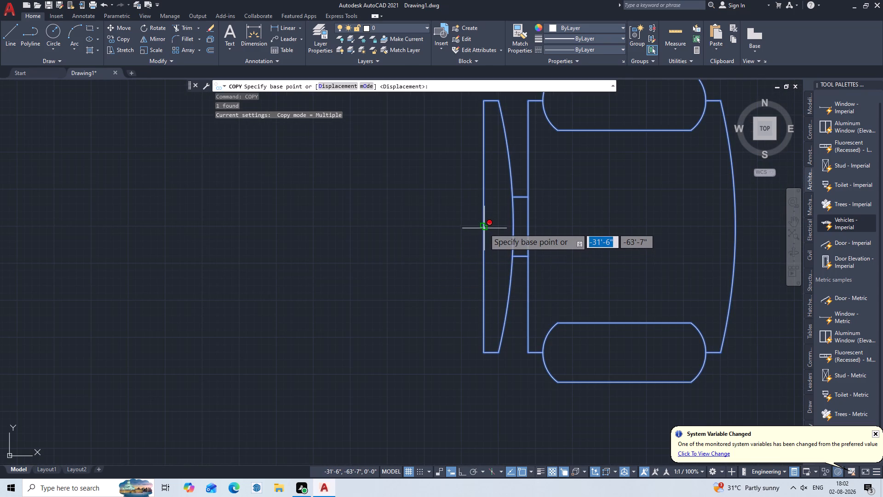
click(484, 225)
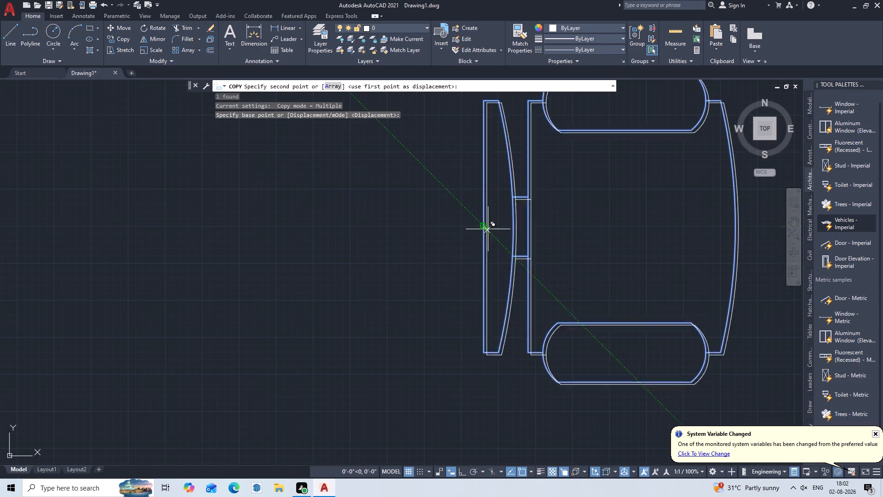
scroll(670, 177, down, 3)
middle_drag(670, 177, 150, 413)
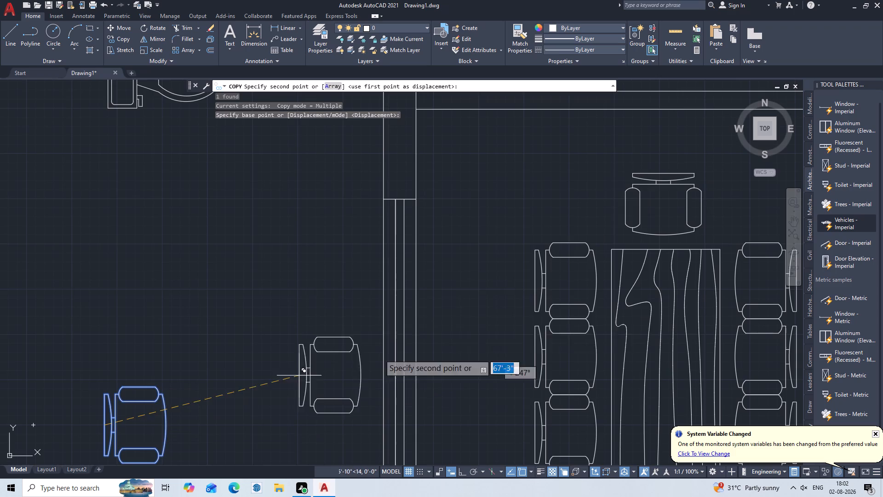
scroll(535, 302, down, 2)
middle_drag(594, 295, 81, 378)
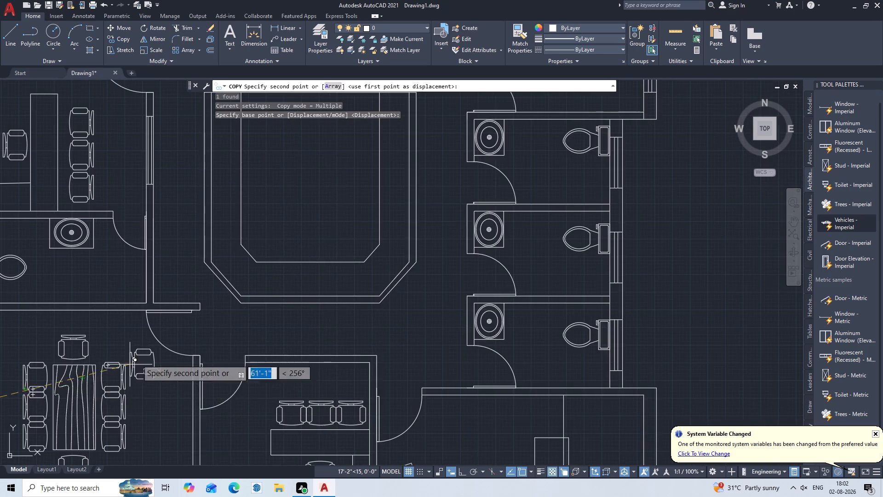
scroll(151, 352, down, 3)
scroll(203, 304, up, 3)
middle_drag(203, 303, 401, 397)
scroll(379, 383, up, 1)
middle_drag(378, 383, 384, 380)
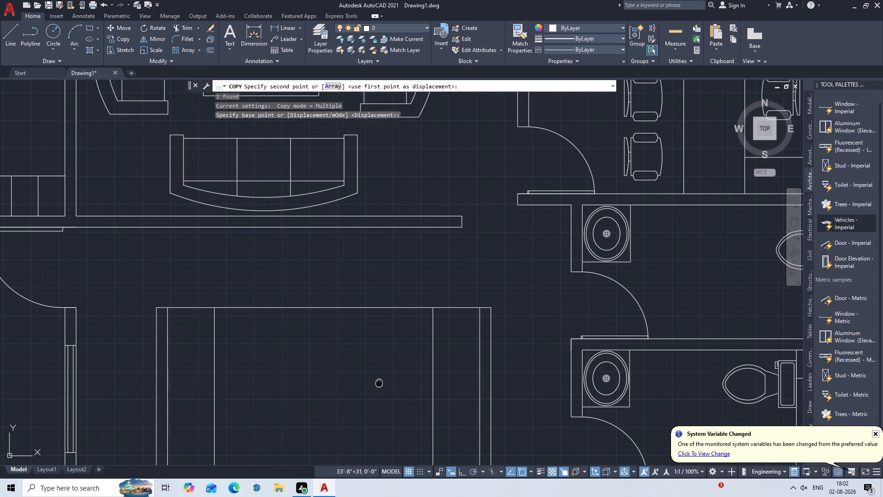
middle_drag(384, 380, 473, 223)
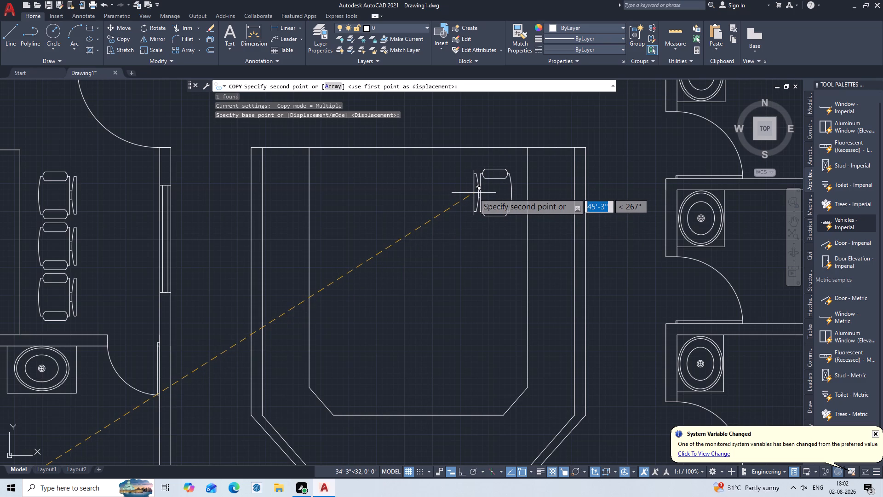
click(474, 193)
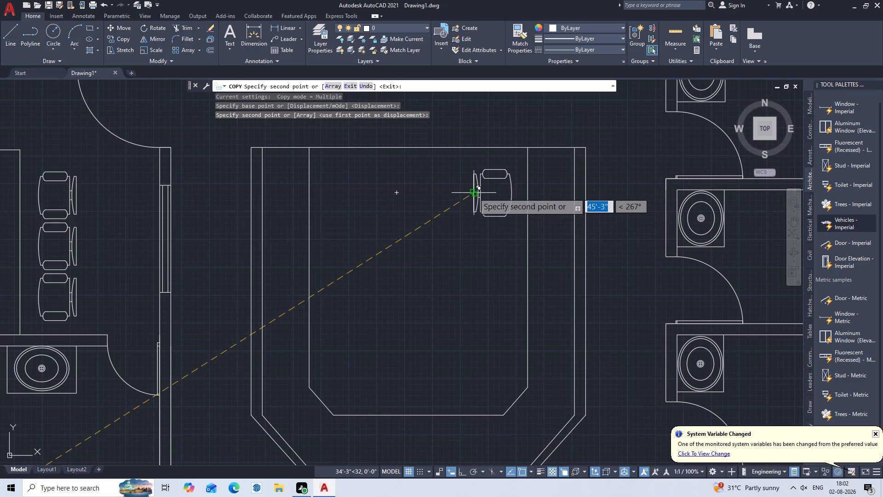
key(Escape)
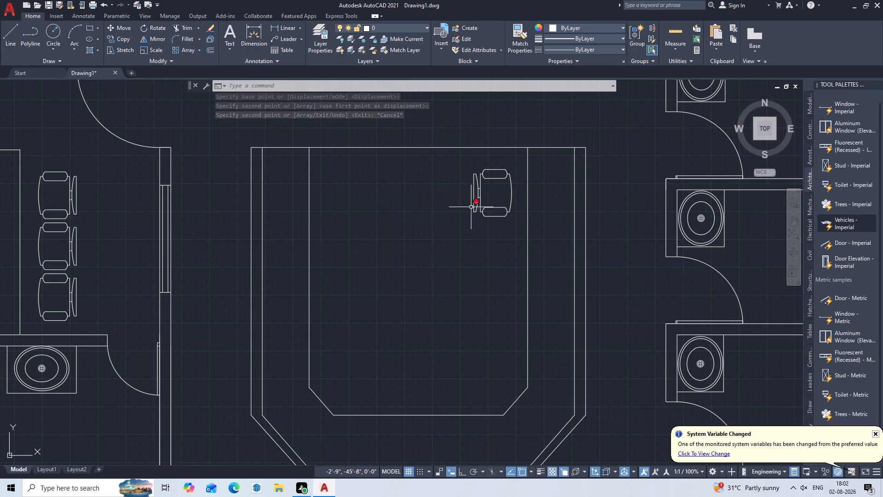
Trim the central outline's north horizontal line between the two inner vertical lines.
key(t)
key(r)
key(Return)
key(Return)
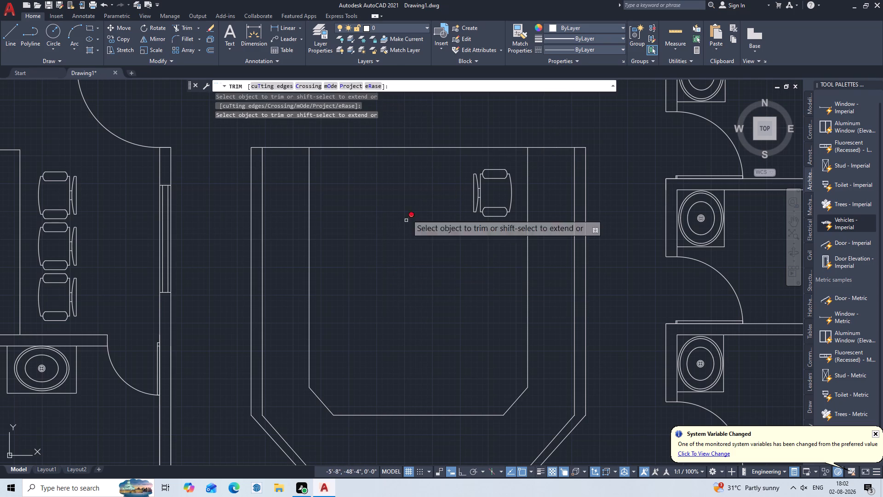
click(423, 132)
click(386, 218)
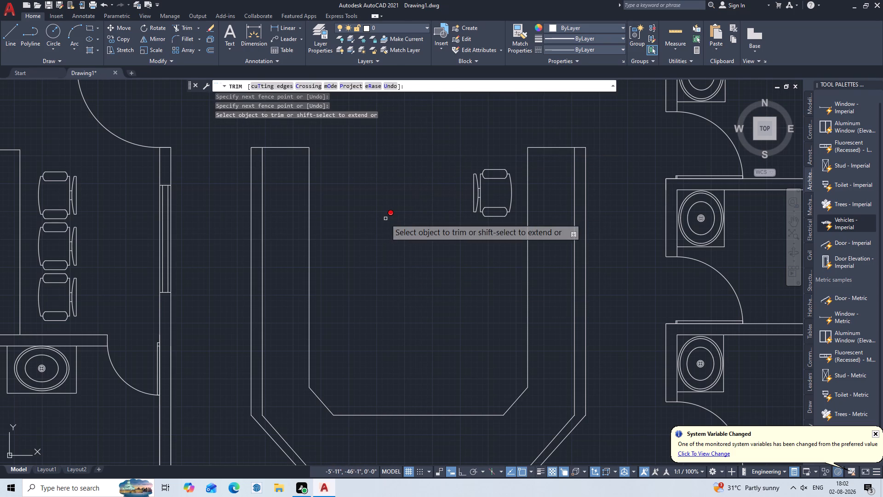
key(Escape)
Turn Ortho on and copy the central room's chair straight down twice, about 3'-1" and 6'-2" below the original.
scroll(385, 219, down, 3)
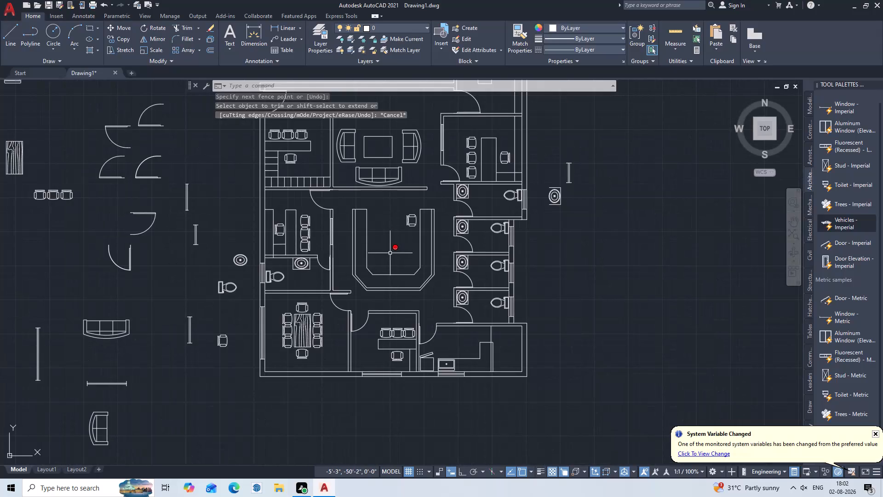
middle_drag(390, 253, 408, 243)
scroll(430, 214, up, 4)
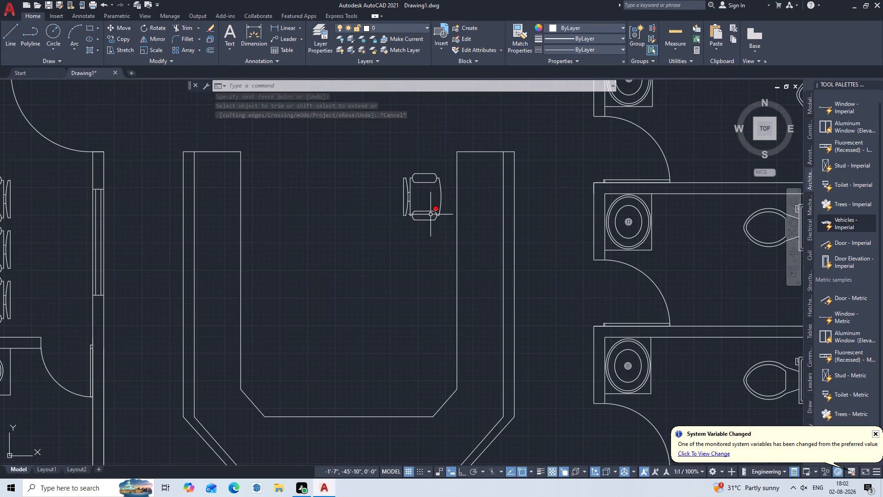
click(445, 165)
click(381, 253)
text(COP)
key(Return)
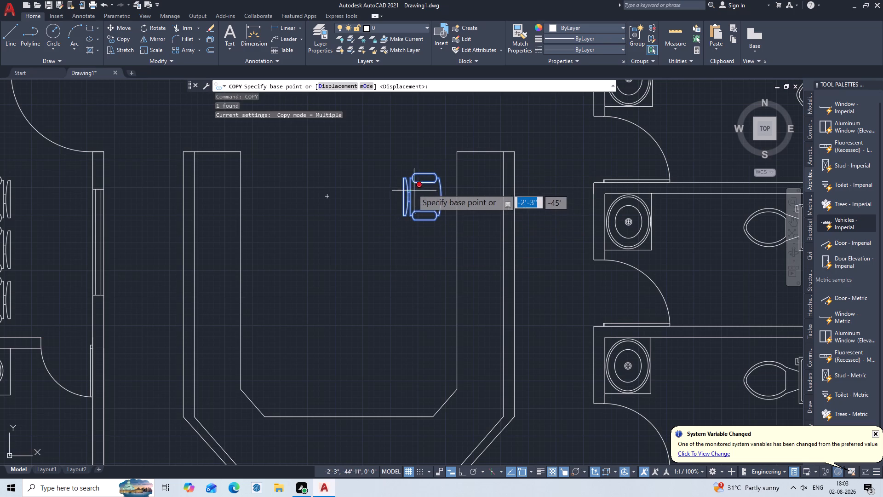
click(403, 196)
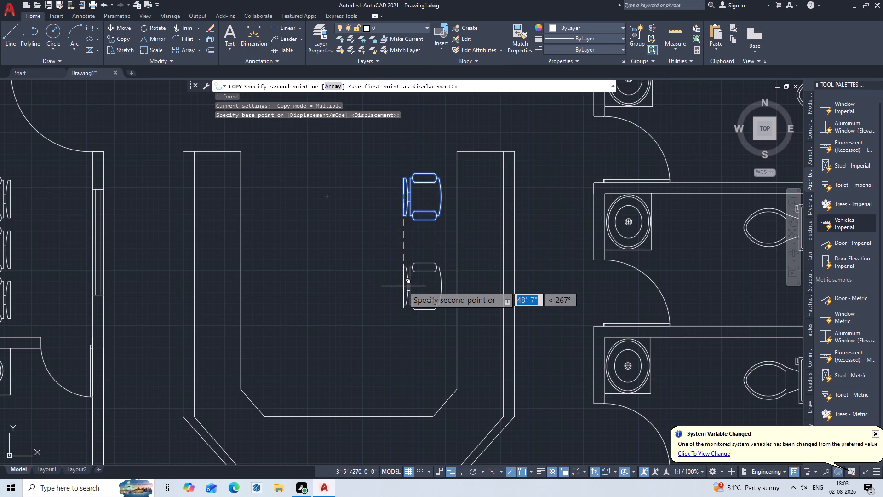
key(F8)
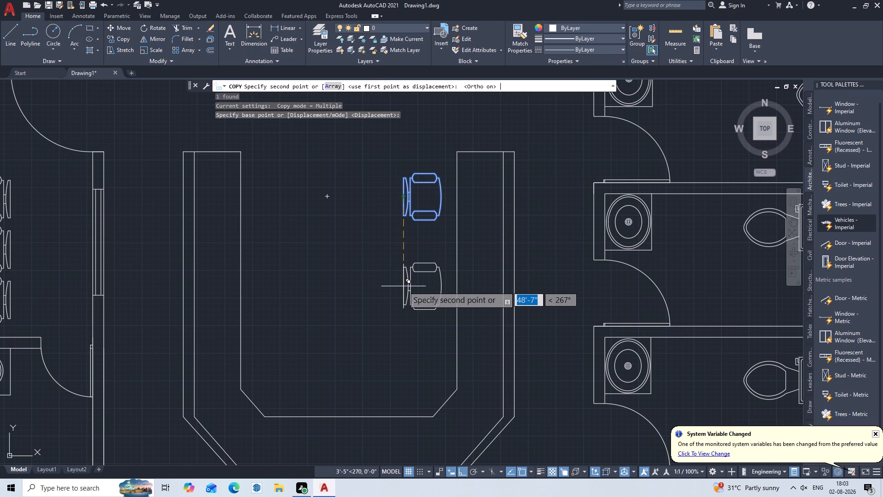
click(406, 277)
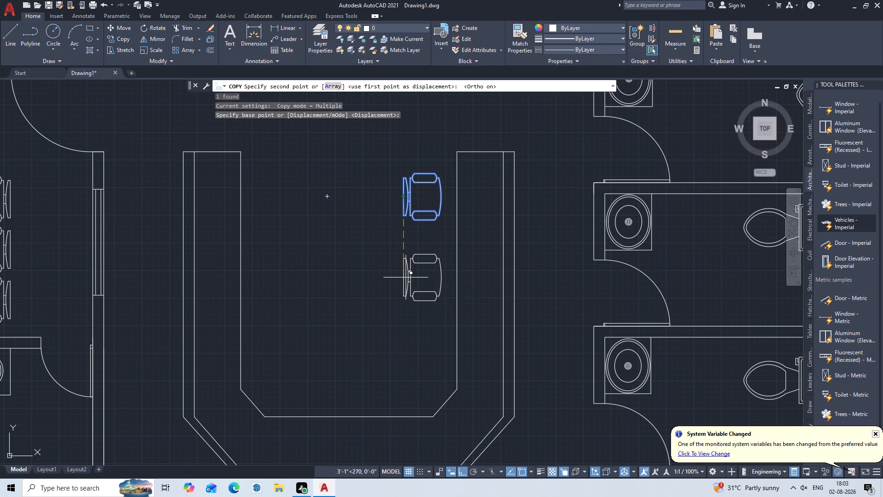
click(389, 361)
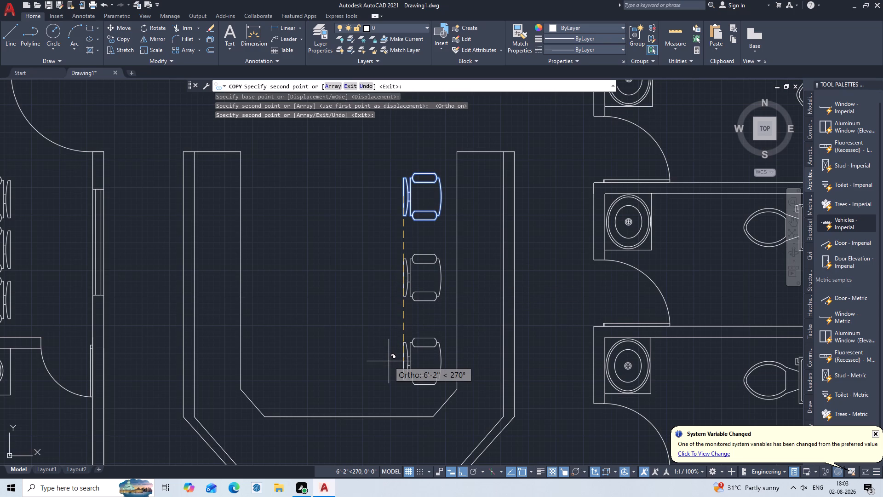
key(Escape)
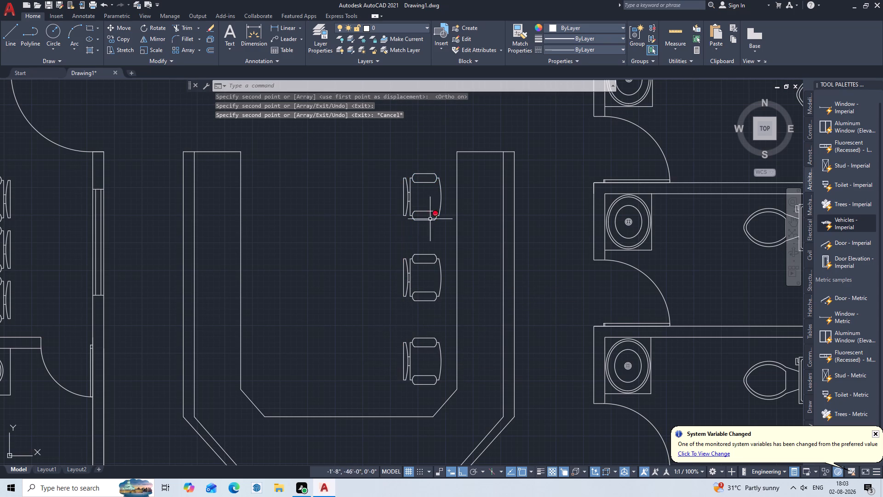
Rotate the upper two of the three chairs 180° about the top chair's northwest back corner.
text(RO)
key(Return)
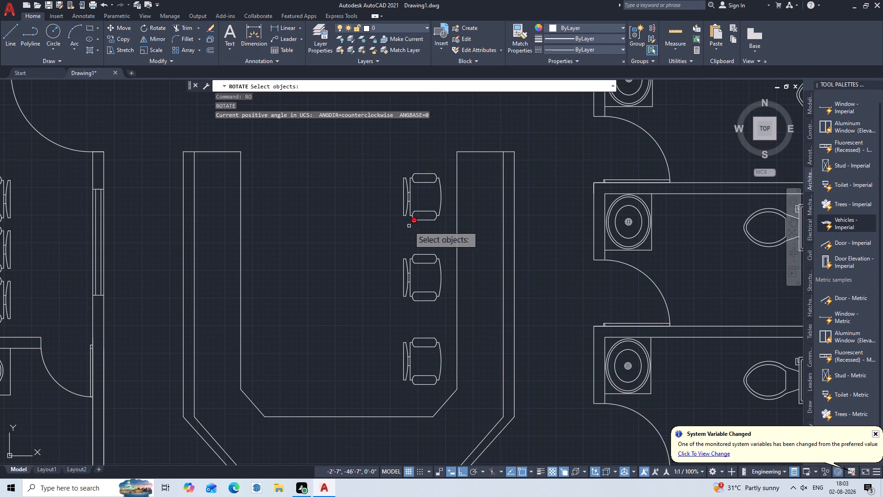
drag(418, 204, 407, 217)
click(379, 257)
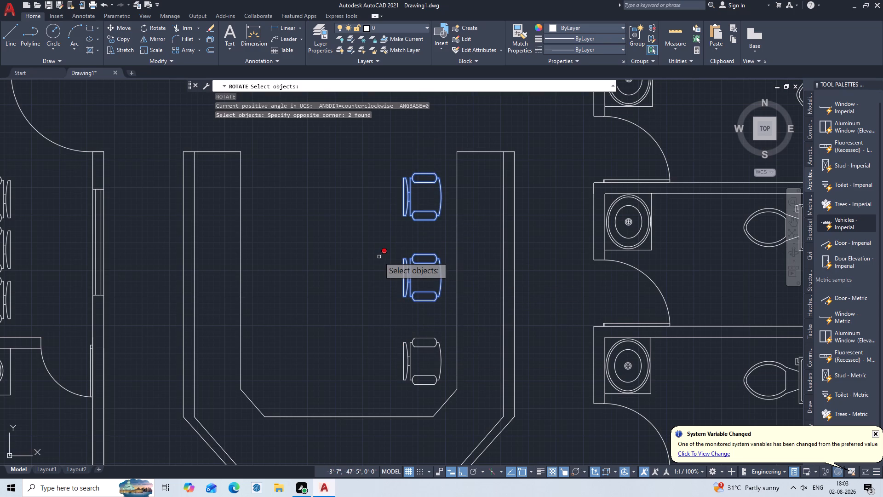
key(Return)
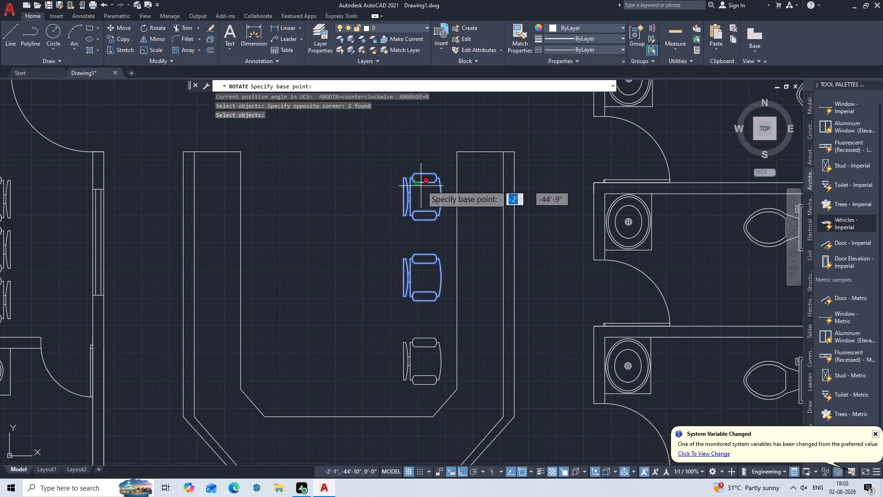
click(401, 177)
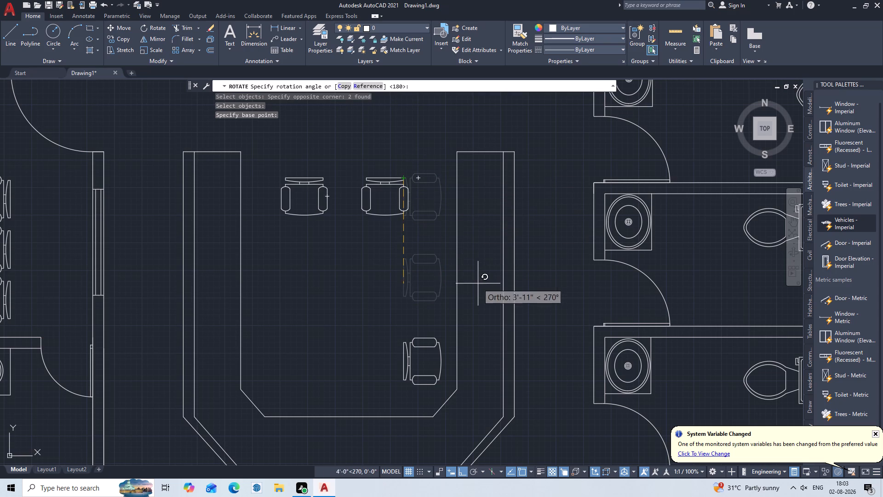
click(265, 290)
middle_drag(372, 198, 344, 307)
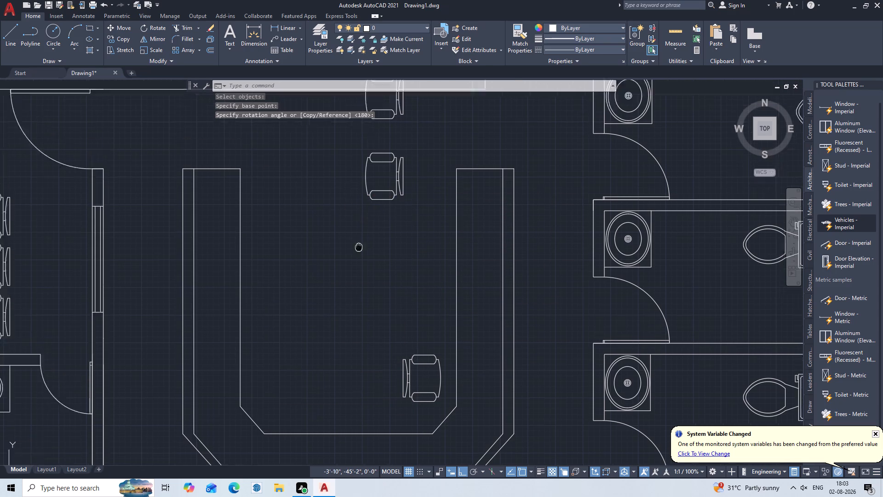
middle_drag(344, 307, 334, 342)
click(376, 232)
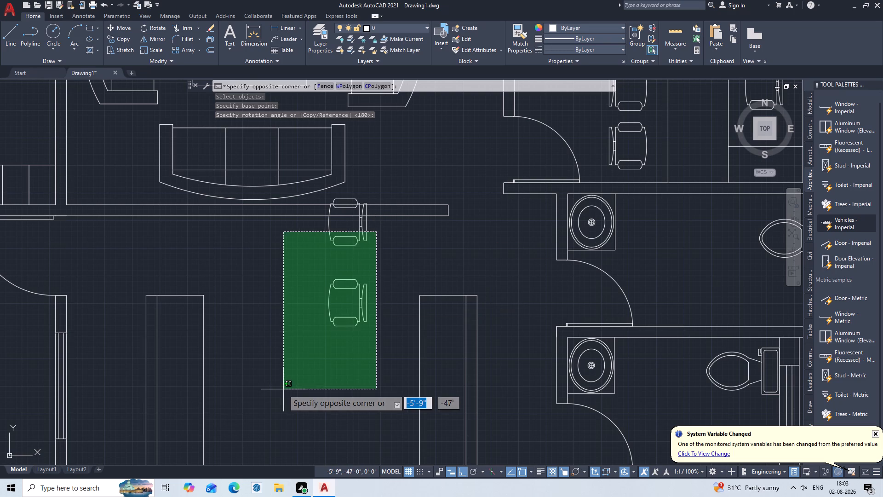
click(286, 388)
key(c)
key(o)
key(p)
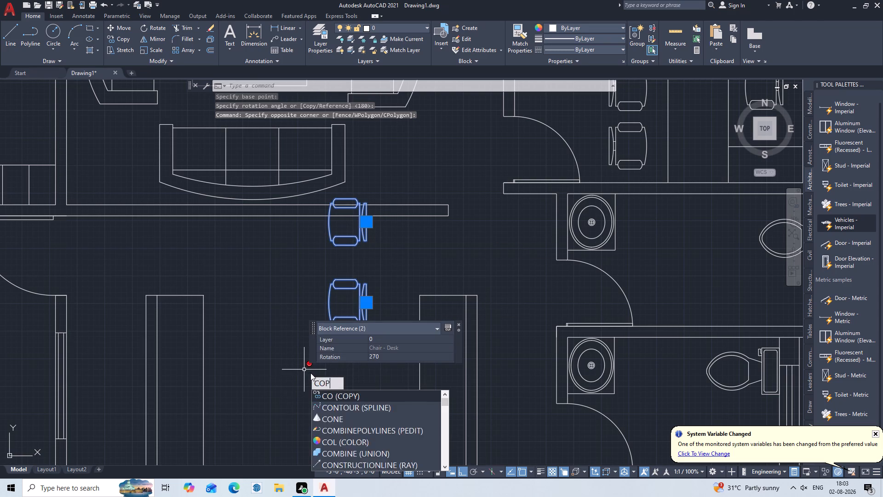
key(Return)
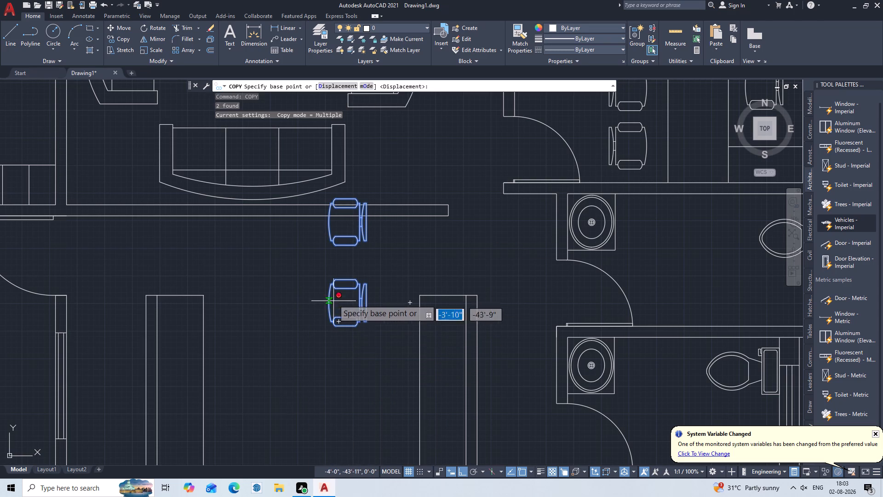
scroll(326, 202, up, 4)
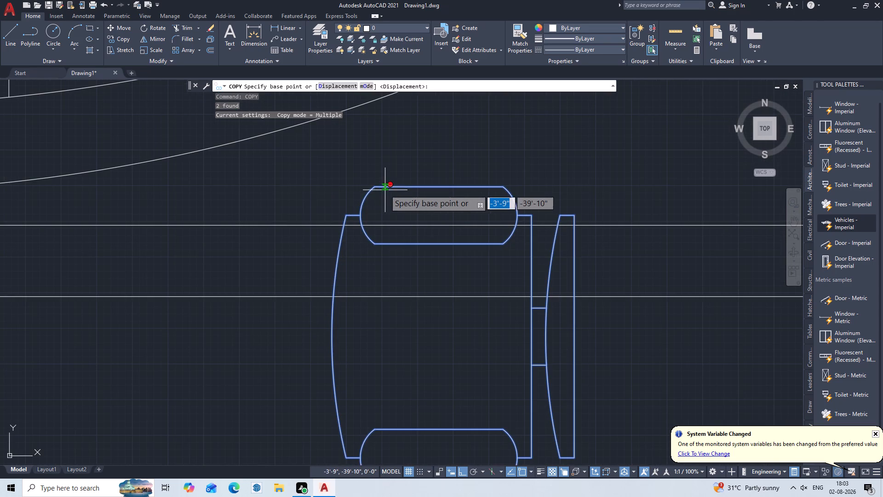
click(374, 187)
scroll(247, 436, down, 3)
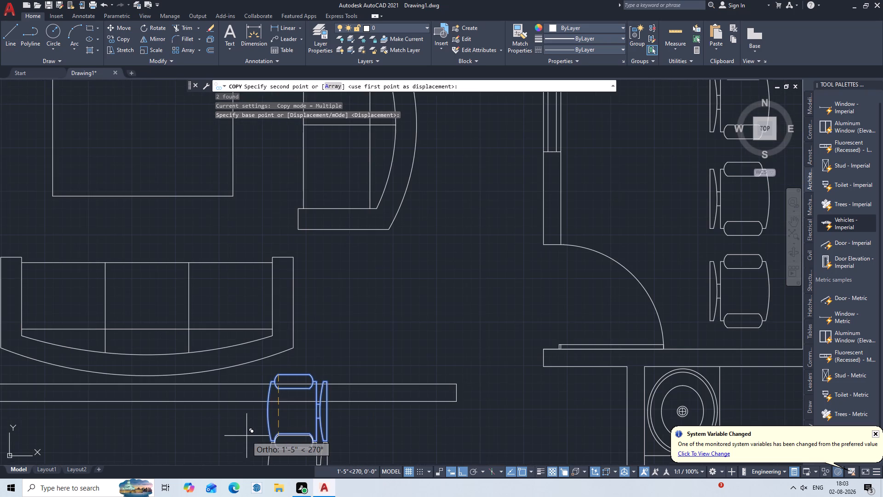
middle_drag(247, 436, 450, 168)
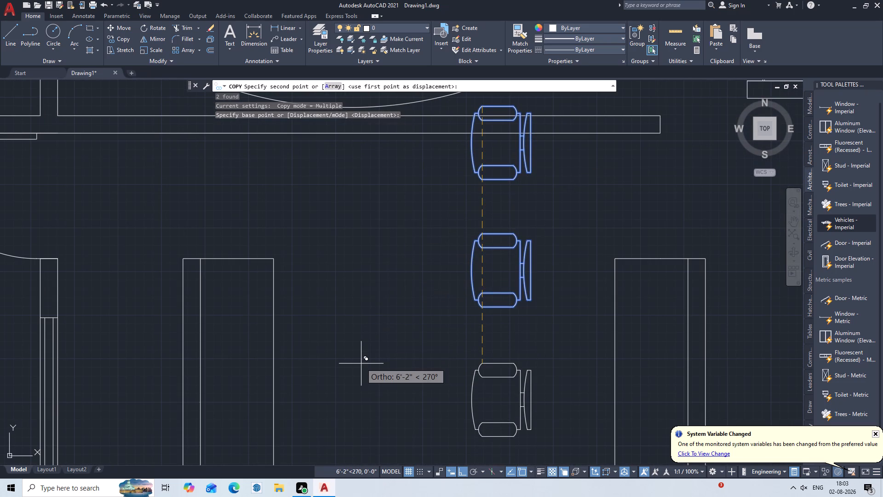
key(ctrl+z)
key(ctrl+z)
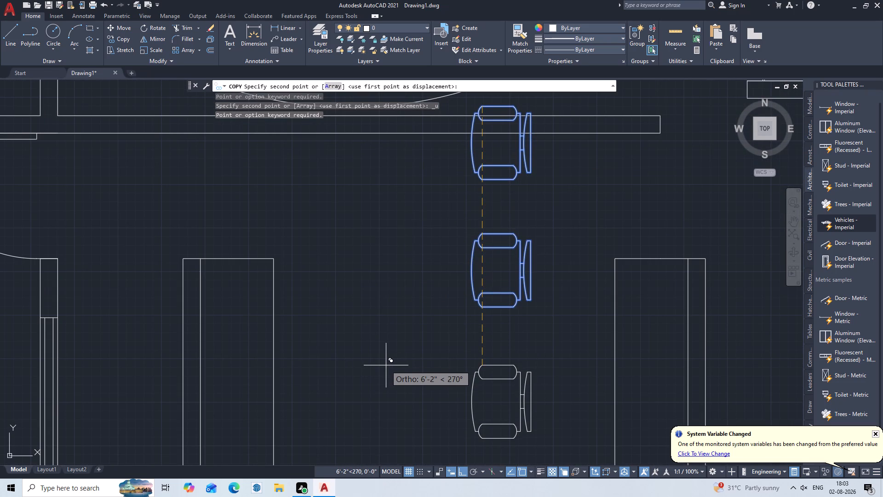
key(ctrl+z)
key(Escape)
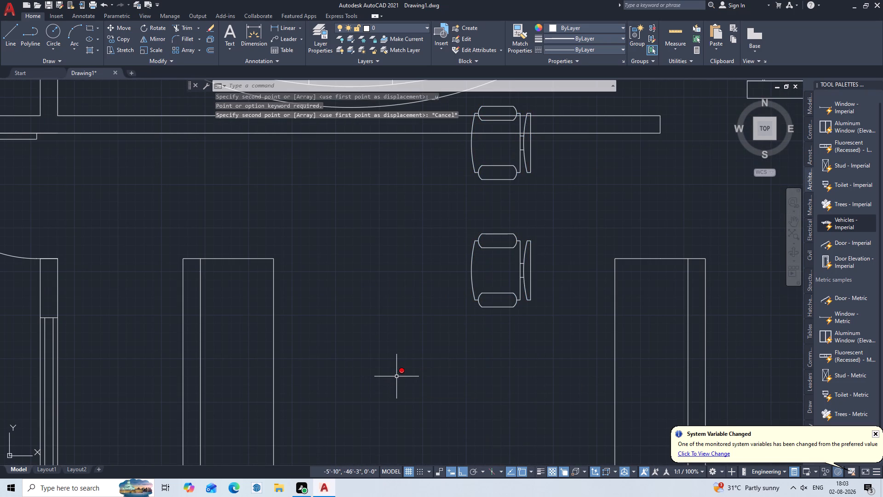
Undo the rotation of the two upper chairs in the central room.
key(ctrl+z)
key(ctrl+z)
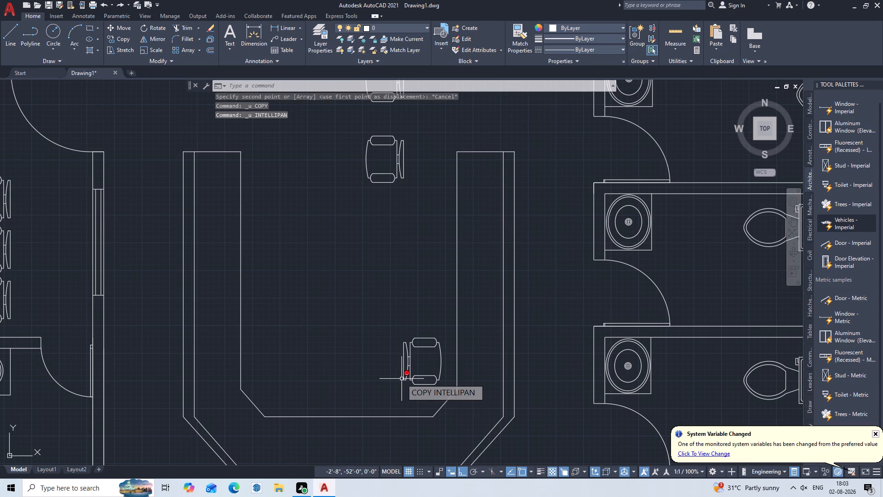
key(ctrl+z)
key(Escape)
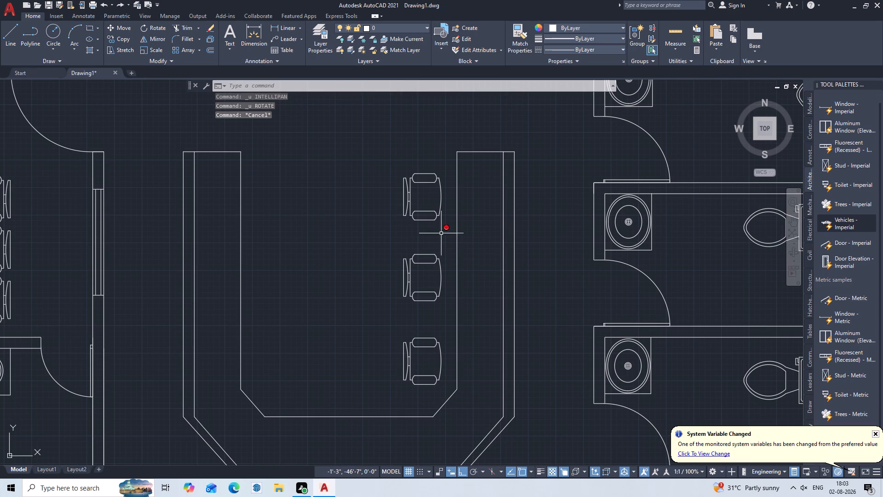
Copy the upper two chairs of the central room's east row about 5'-3" straight west.
click(445, 170)
click(396, 302)
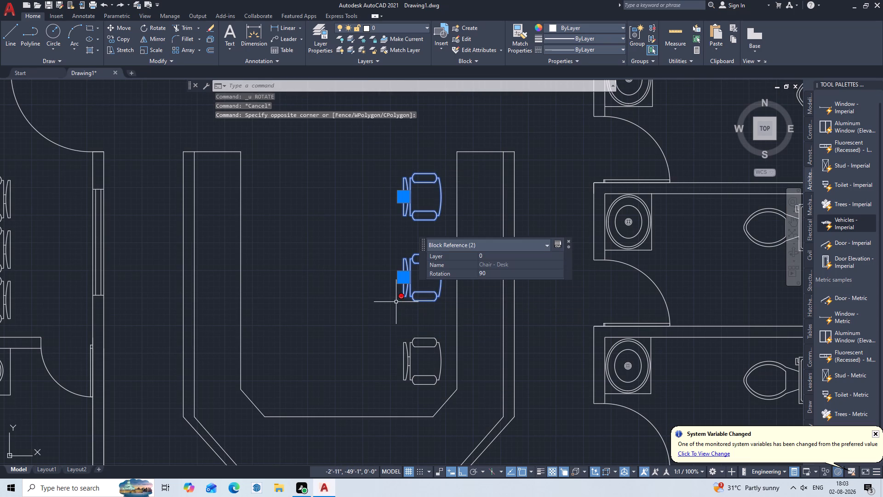
key(c)
text(OP)
key(Return)
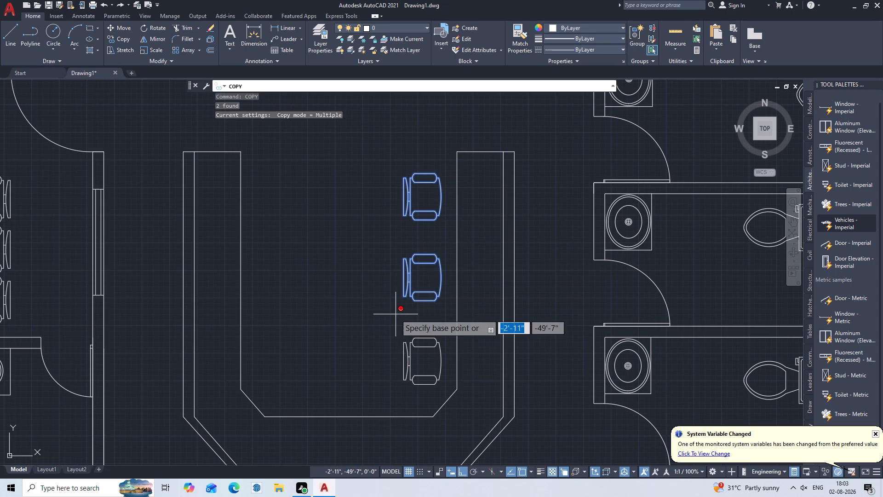
click(406, 217)
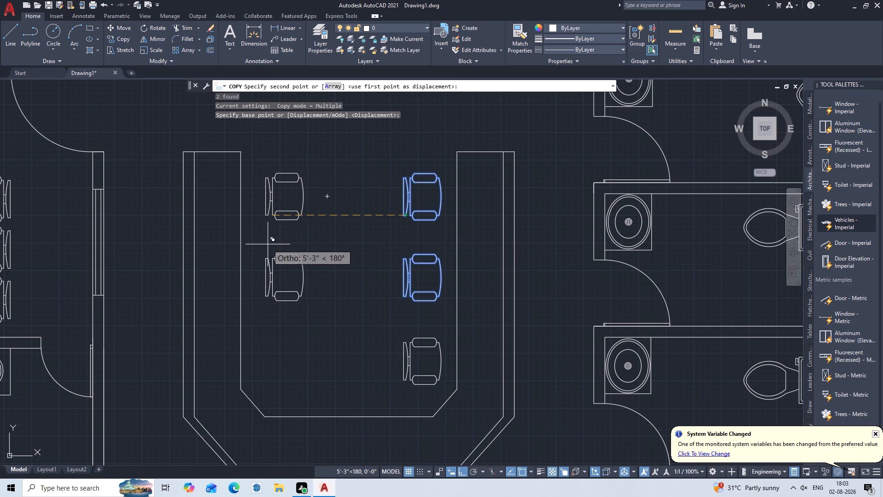
click(268, 244)
key(Escape)
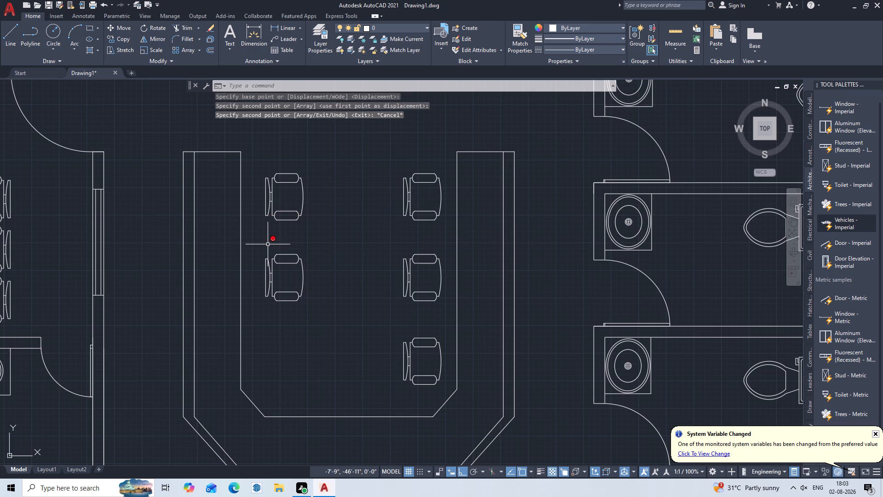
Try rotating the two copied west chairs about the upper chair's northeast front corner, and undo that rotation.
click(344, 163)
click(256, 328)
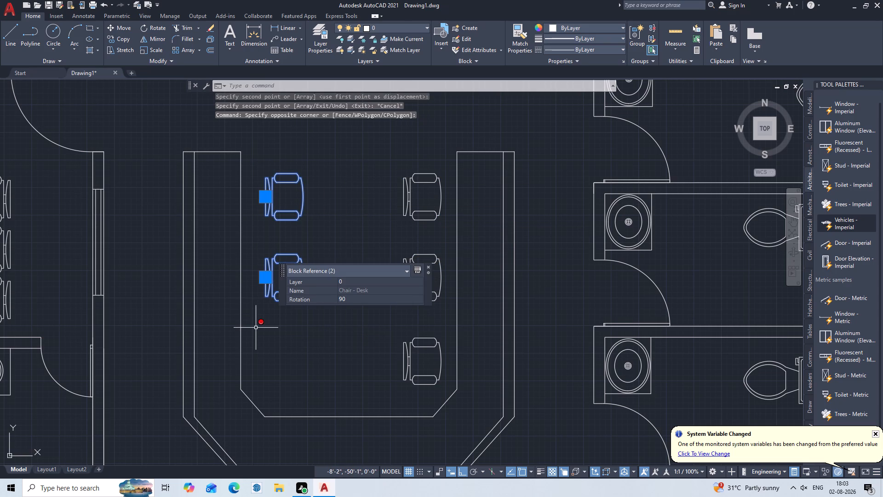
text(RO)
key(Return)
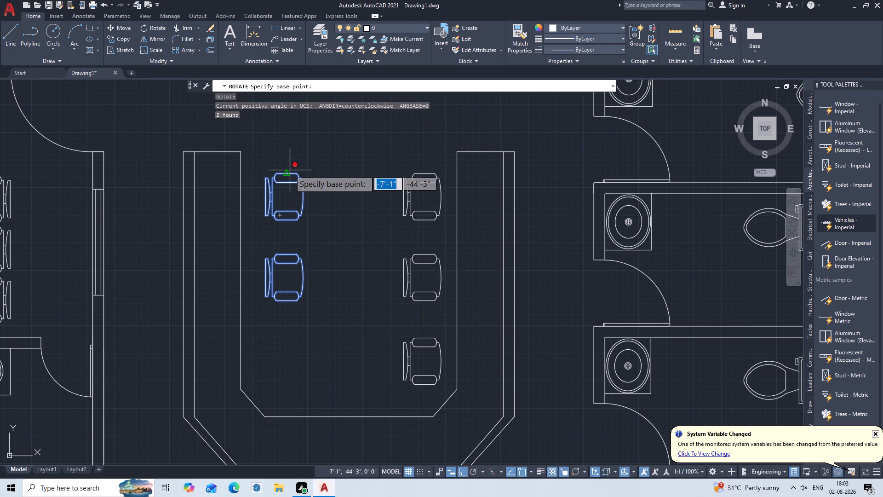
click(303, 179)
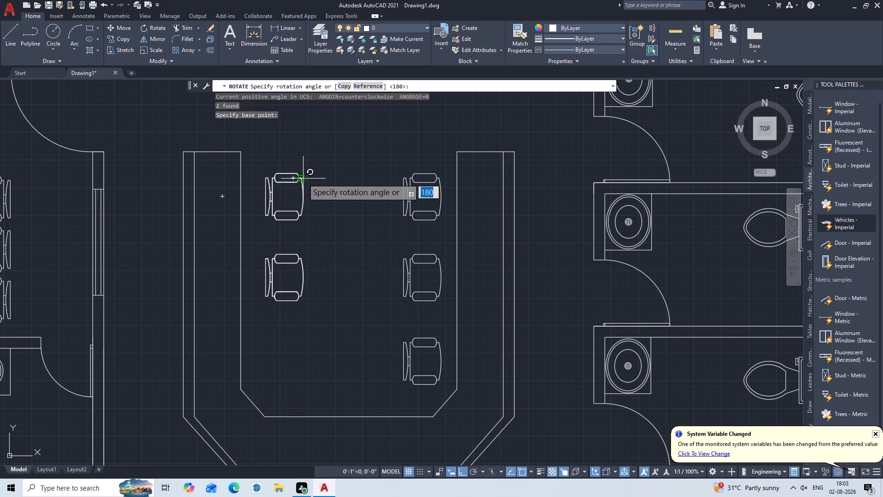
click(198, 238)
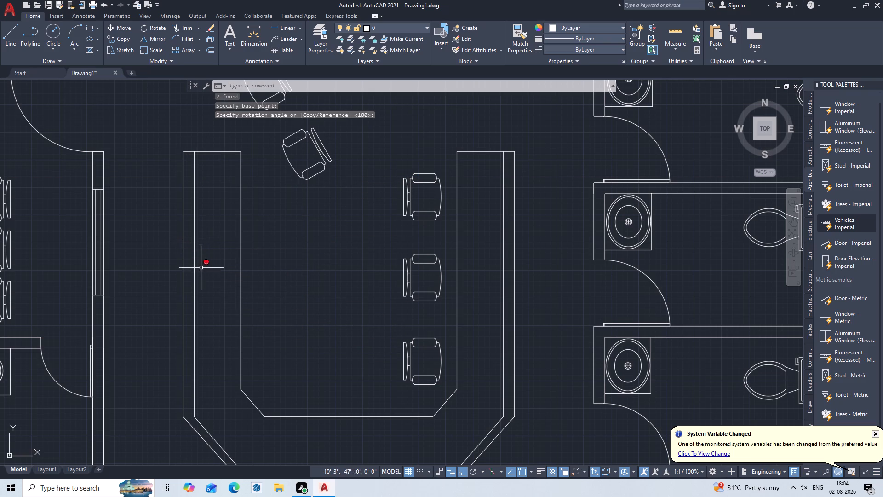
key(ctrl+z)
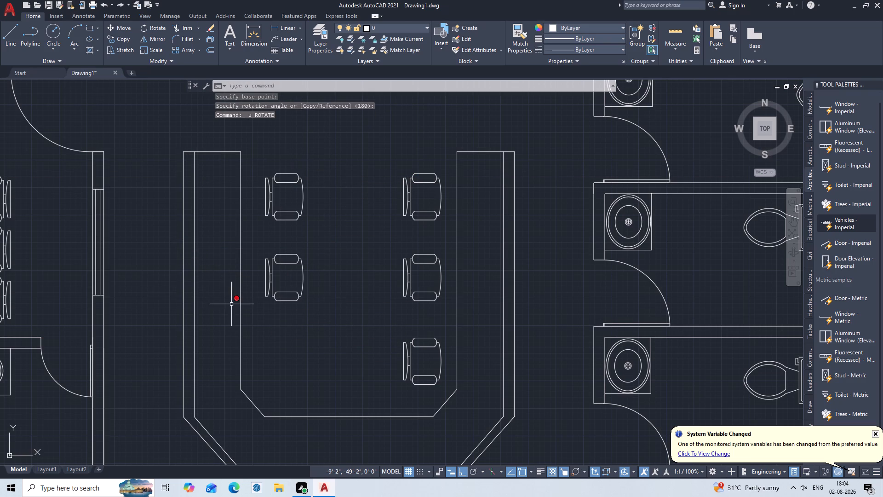
Rotate the two copied west chairs 180° about the upper chair's northeast front corner.
click(323, 151)
click(261, 355)
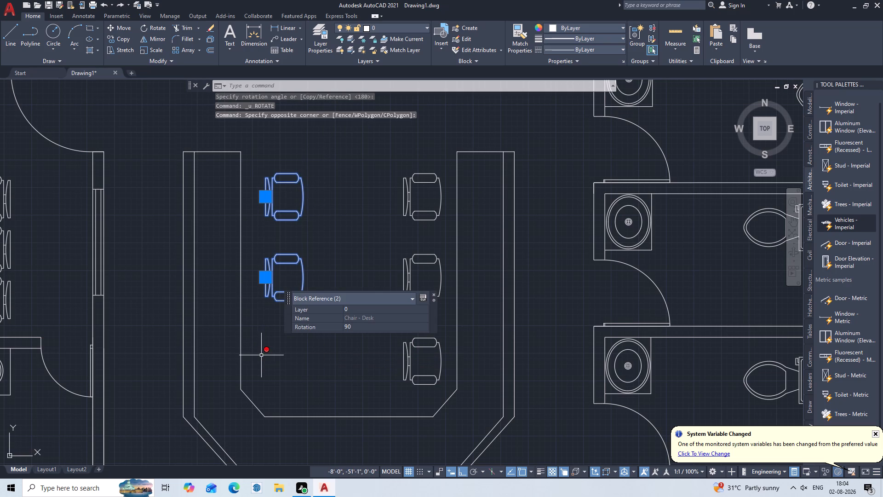
text(RO')
key(Return)
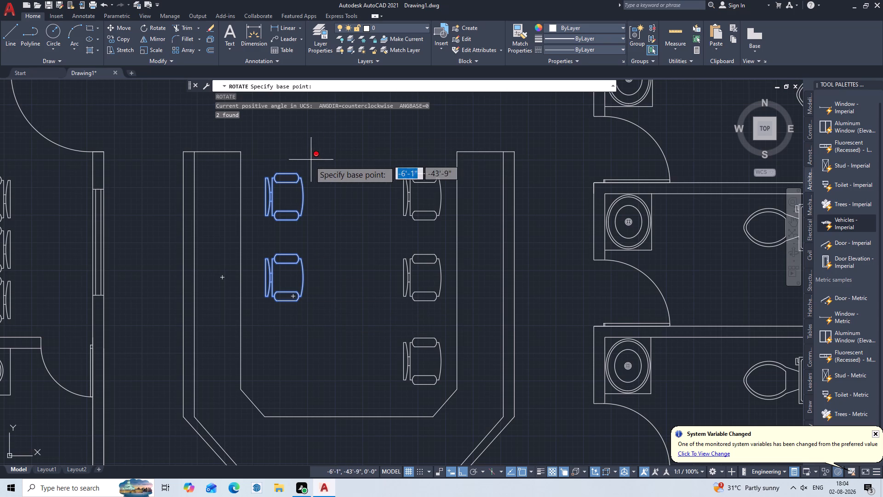
click(300, 177)
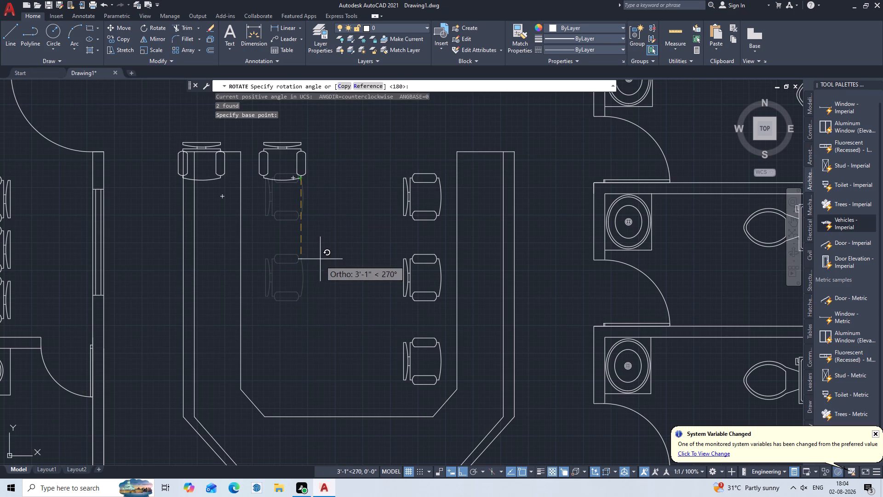
click(169, 253)
key(Escape)
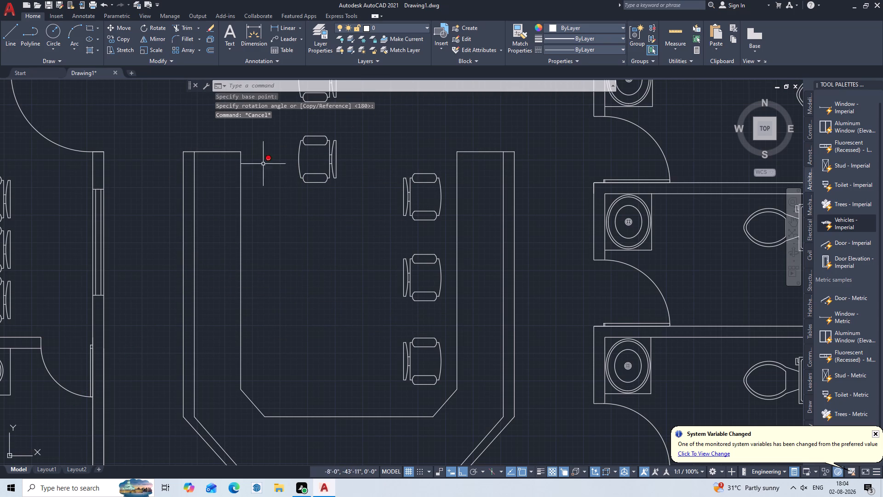
Turn Ortho off and move the two rotated chairs about 4'-8" south-southwest, beside the U-shaped outline's west inner line.
scroll(292, 158, down, 1)
middle_drag(292, 166, 273, 286)
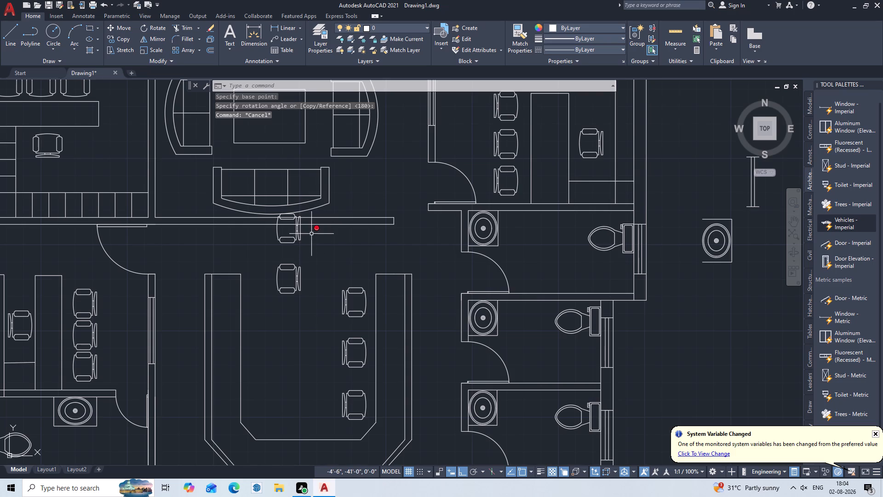
click(311, 234)
click(274, 310)
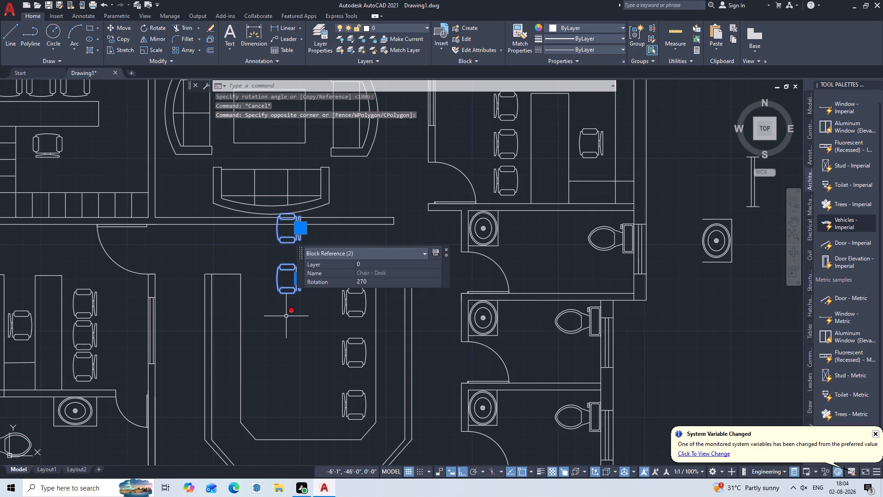
key(m)
key(Return)
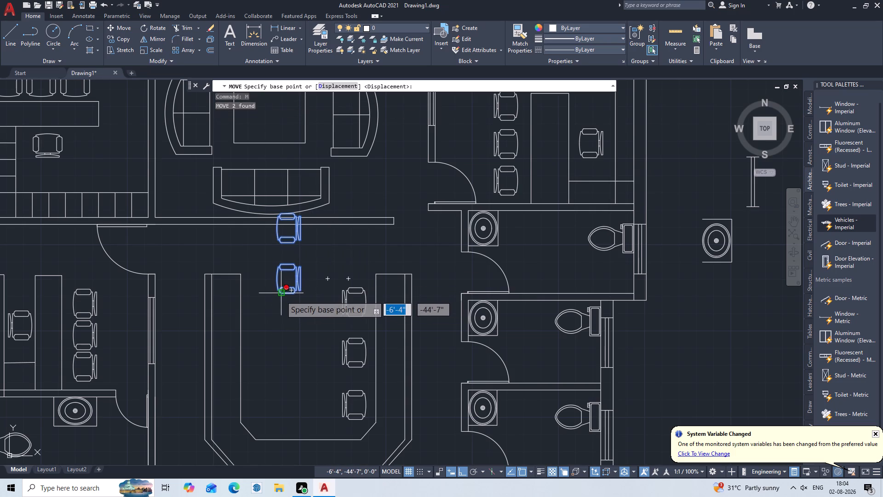
middle_drag(286, 253, 298, 312)
scroll(298, 293, up, 4)
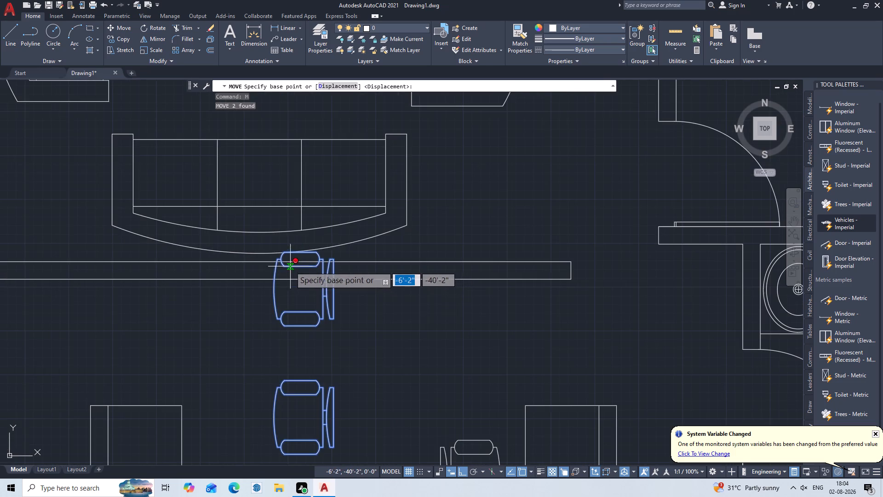
scroll(289, 262, up, 3)
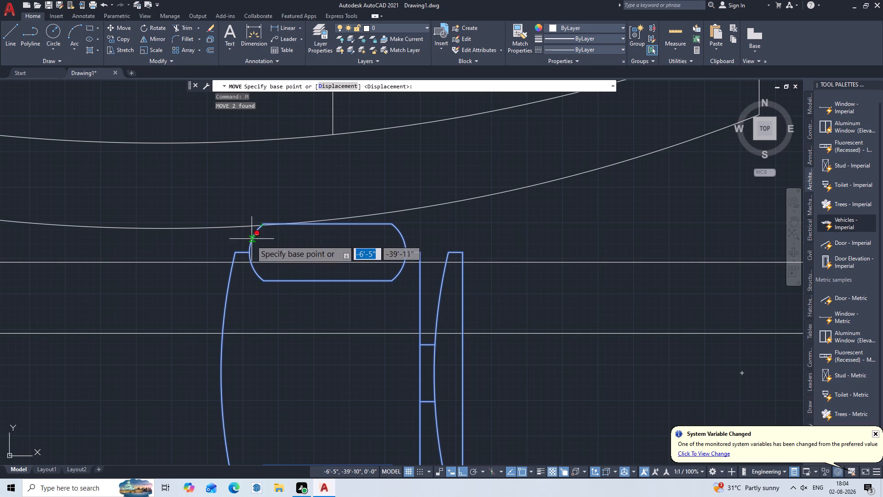
click(237, 249)
scroll(224, 373, down, 2)
middle_drag(225, 373, 227, 372)
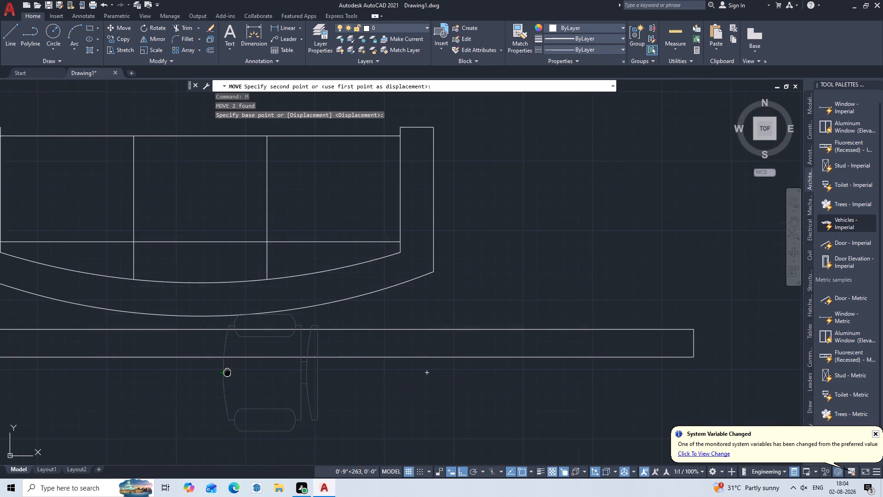
middle_drag(227, 372, 439, 156)
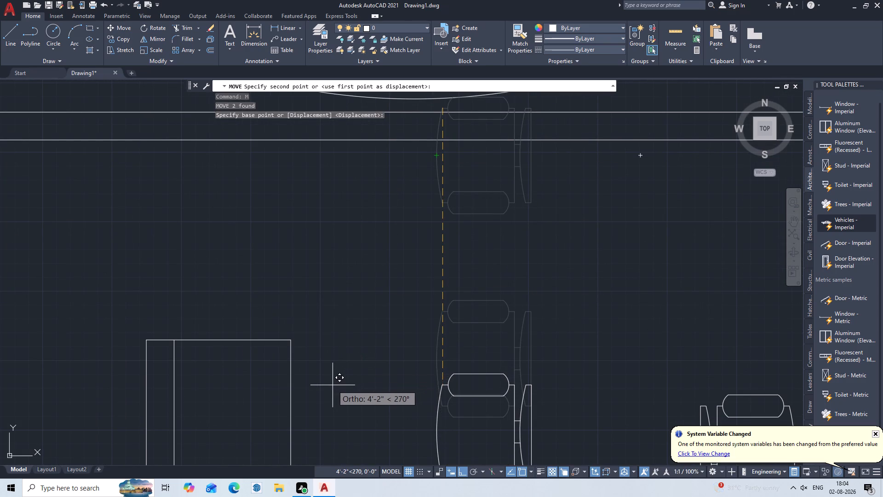
middle_drag(333, 385, 344, 195)
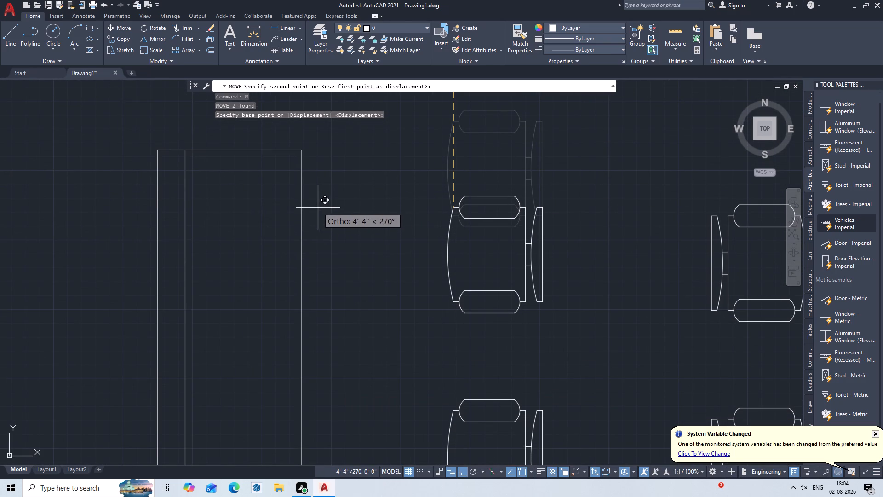
key(F8)
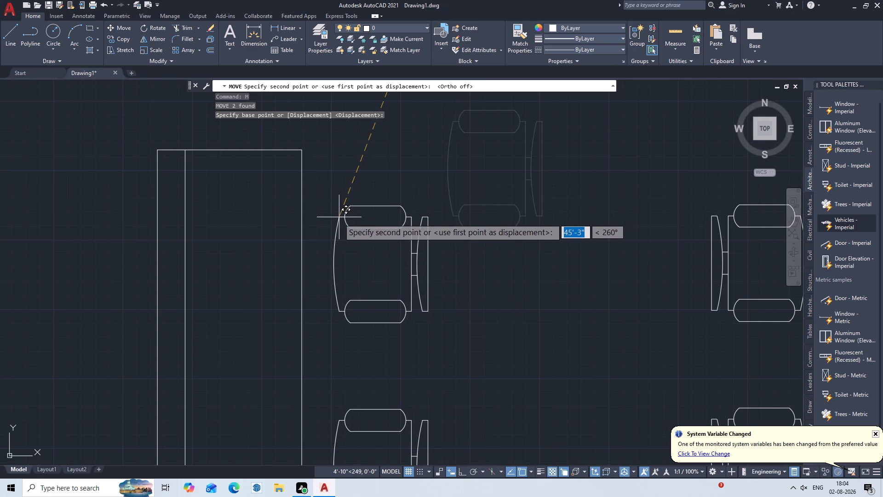
scroll(348, 221, down, 1)
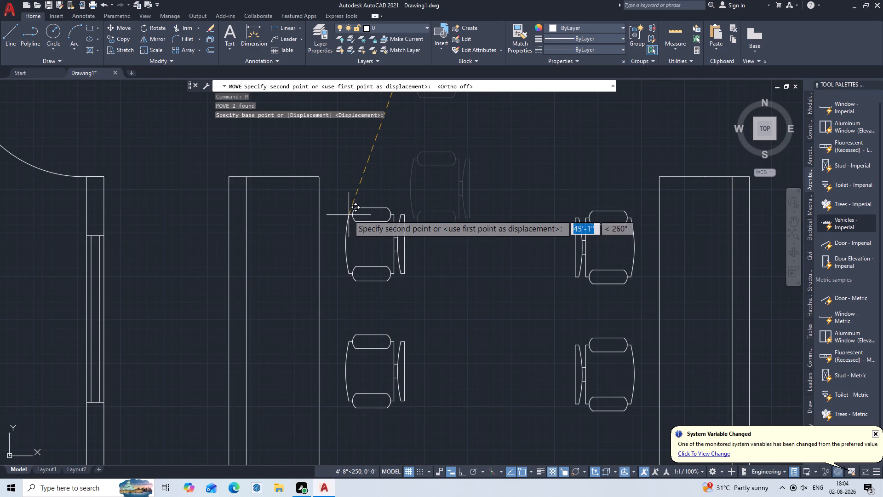
click(349, 215)
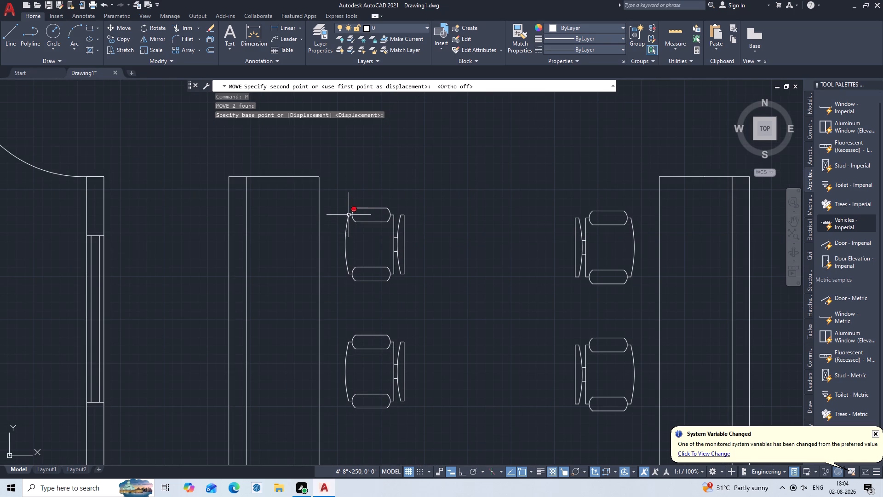
key(Escape)
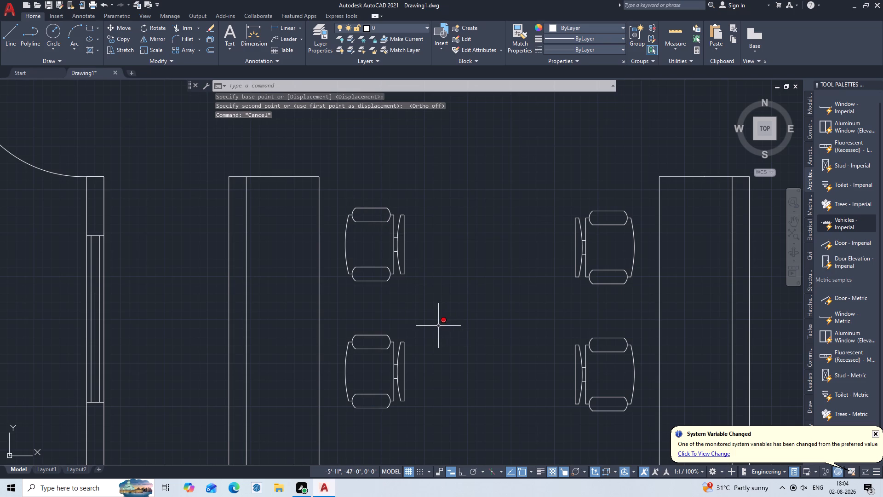
Copy the lower west chair about 3'-6" south and slightly east, near the outline's angled southwest corner.
middle_drag(428, 280, 441, 182)
drag(446, 210, 436, 220)
click(355, 382)
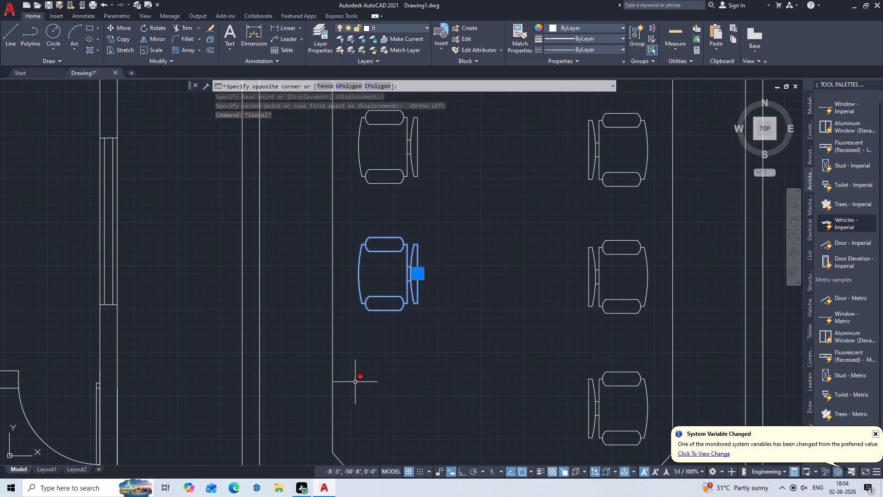
text(COP)
key(Return)
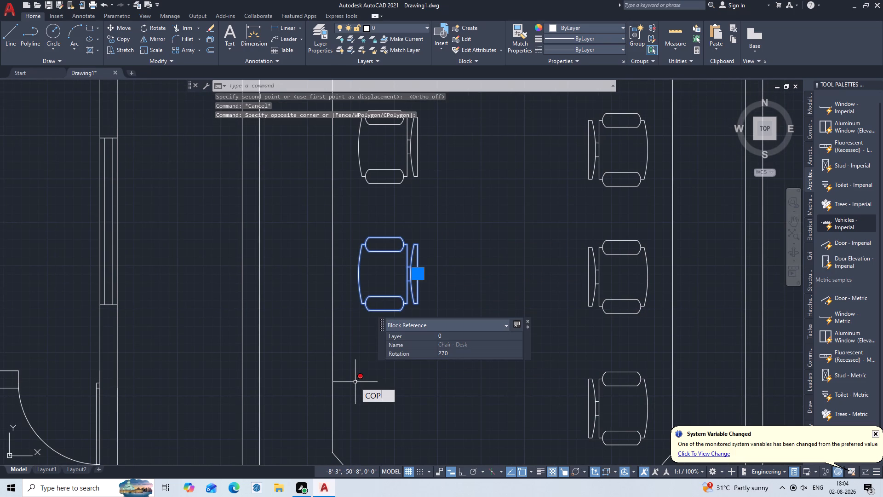
click(396, 304)
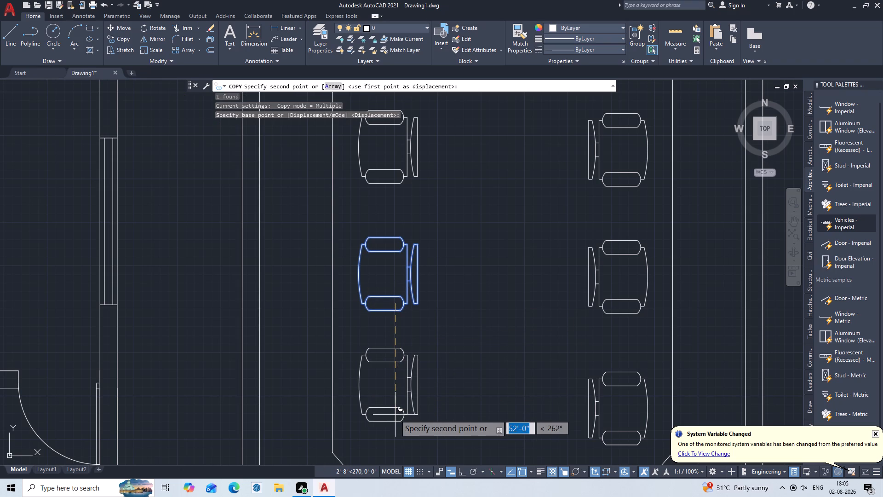
middle_drag(395, 415, 384, 286)
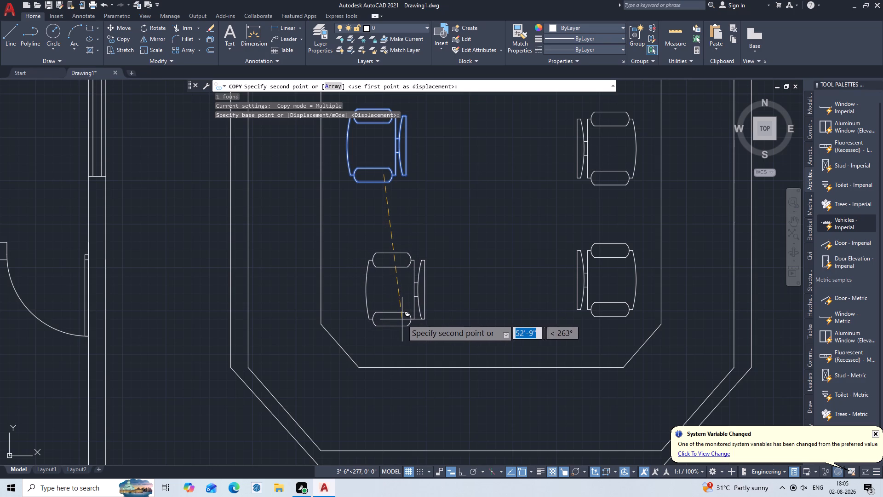
click(402, 319)
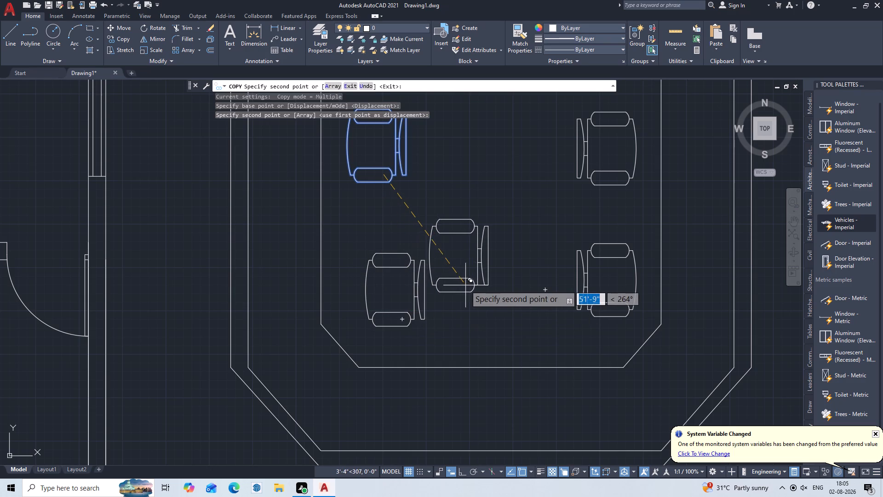
key(Escape)
Rotate the new southwest chair about 34° counterclockwise around its southwest front corner to face the angled corner.
key(r)
key(o)
key(Return)
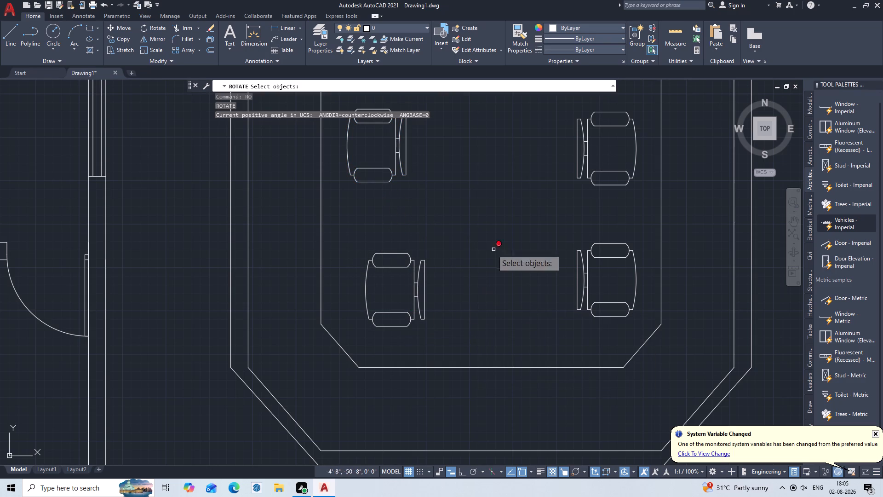
drag(437, 244, 431, 250)
click(365, 347)
key(Return)
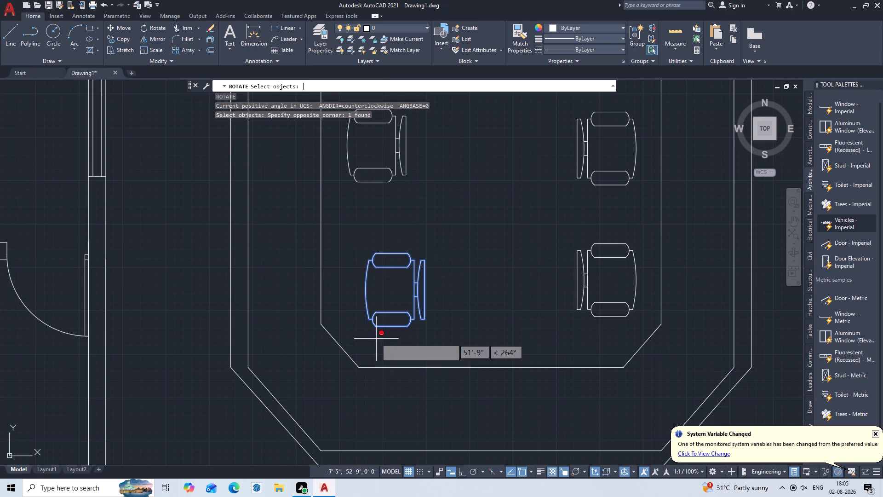
click(373, 319)
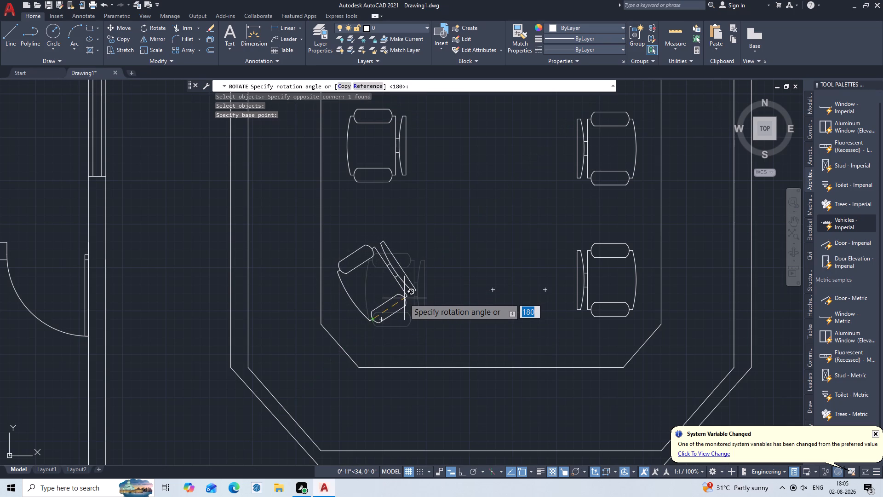
click(404, 298)
key(Escape)
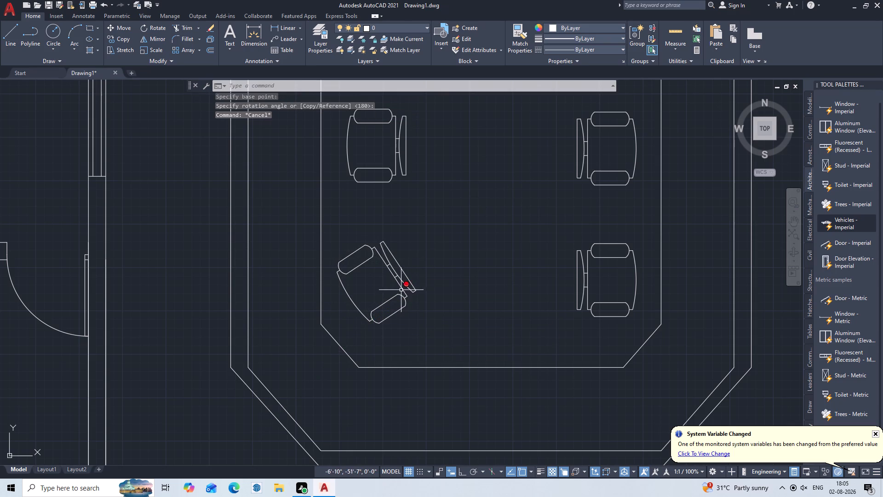
Move the angled southwest chair about 7" southeast, closer to the U-shaped outline's angled corner.
key(m)
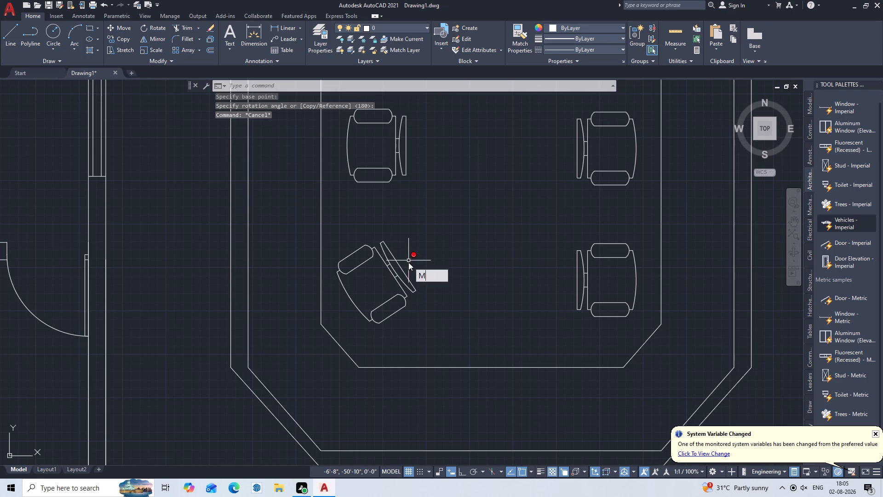
key(Return)
click(417, 251)
click(347, 329)
key(Return)
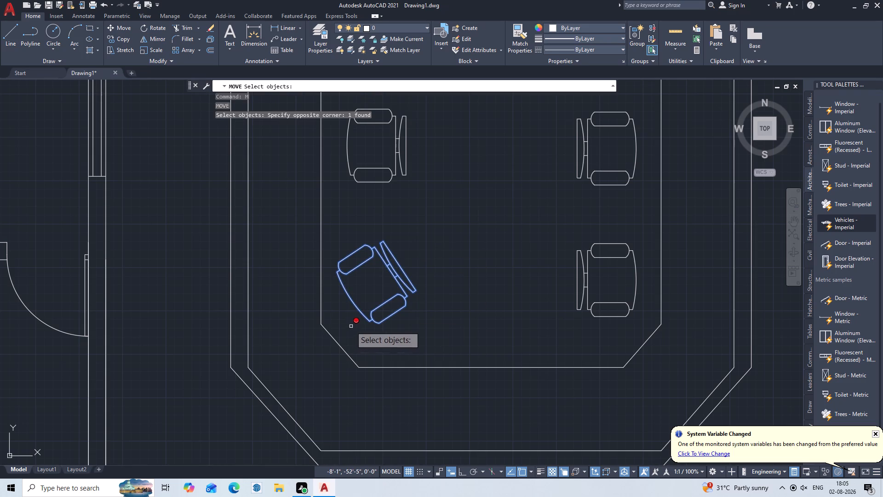
click(349, 298)
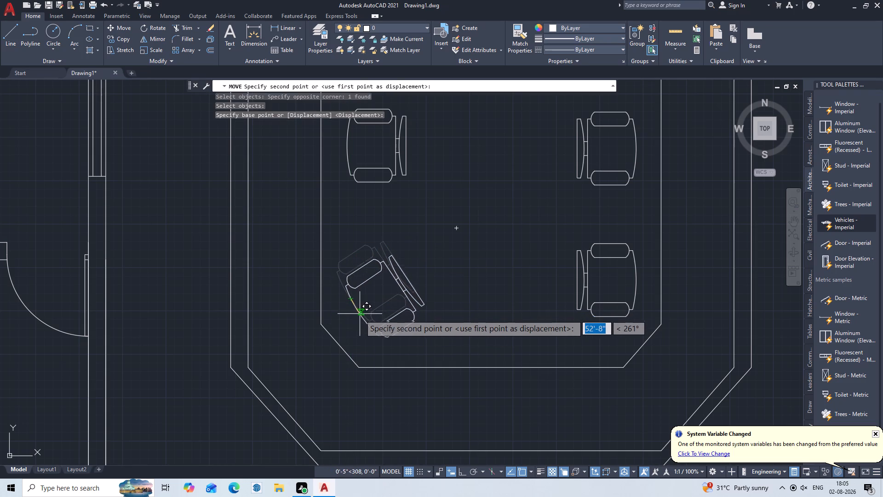
click(363, 319)
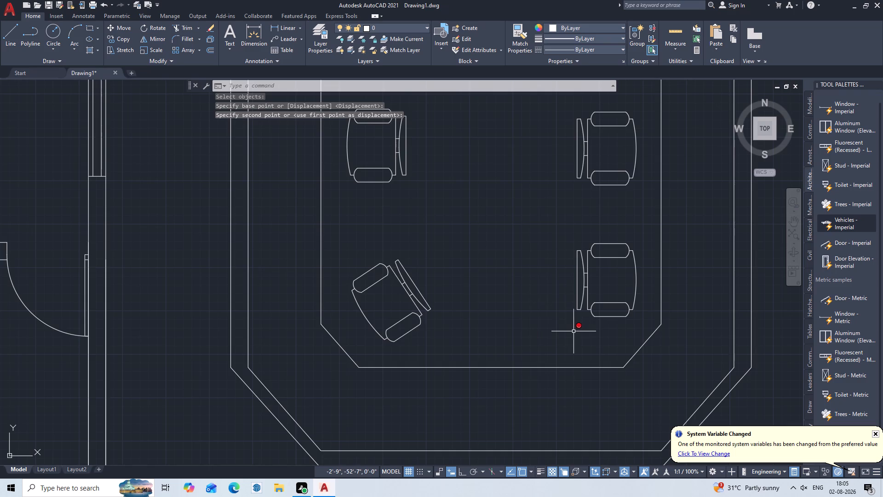
Move the middle chair on the U-shaped outline's west side about 6" south.
scroll(563, 269, down, 2)
middle_drag(542, 254, 504, 307)
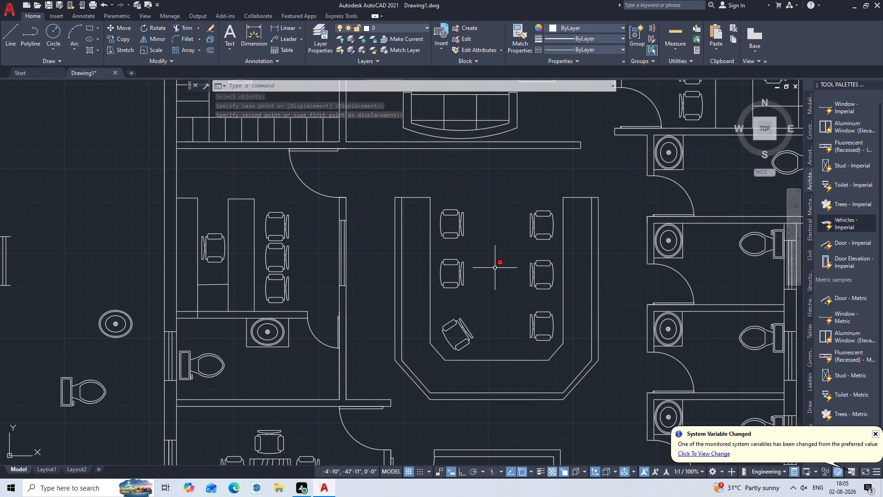
scroll(495, 268, up, 2)
click(423, 244)
click(347, 336)
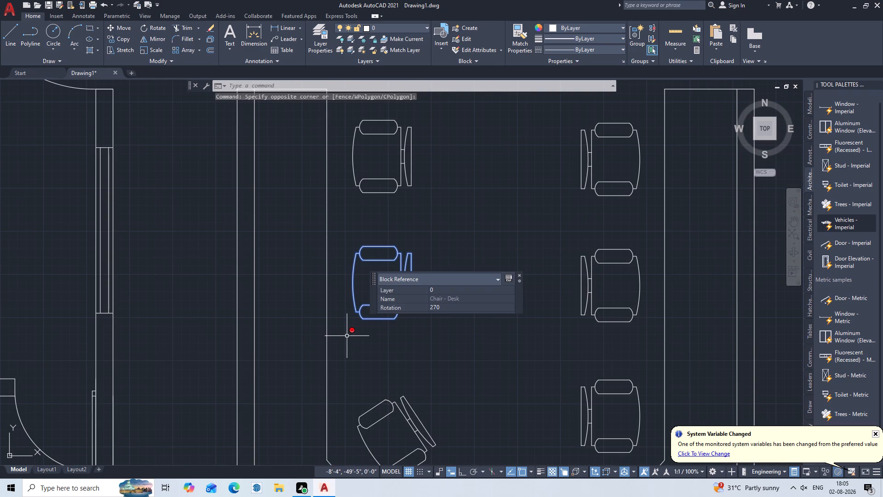
key(m)
key(Return)
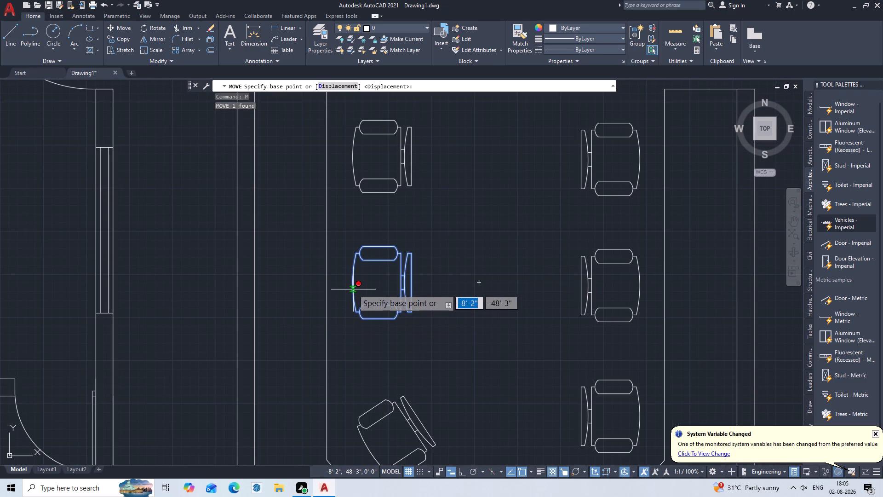
click(354, 282)
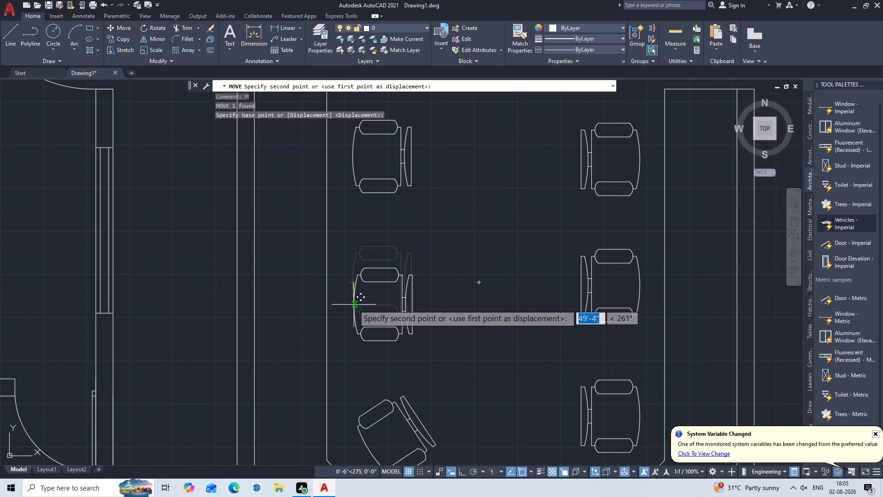
click(353, 305)
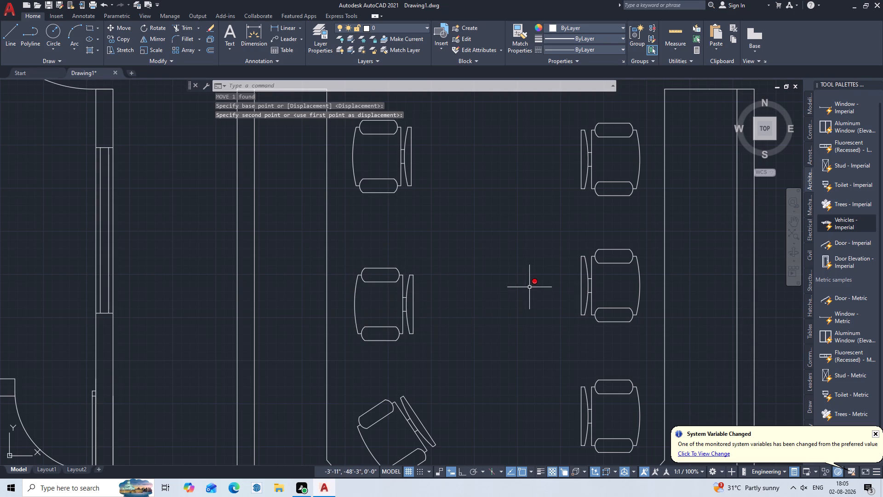
Move the middle chair on the U-shaped outline's east side about 6" south.
middle_drag(532, 287, 470, 260)
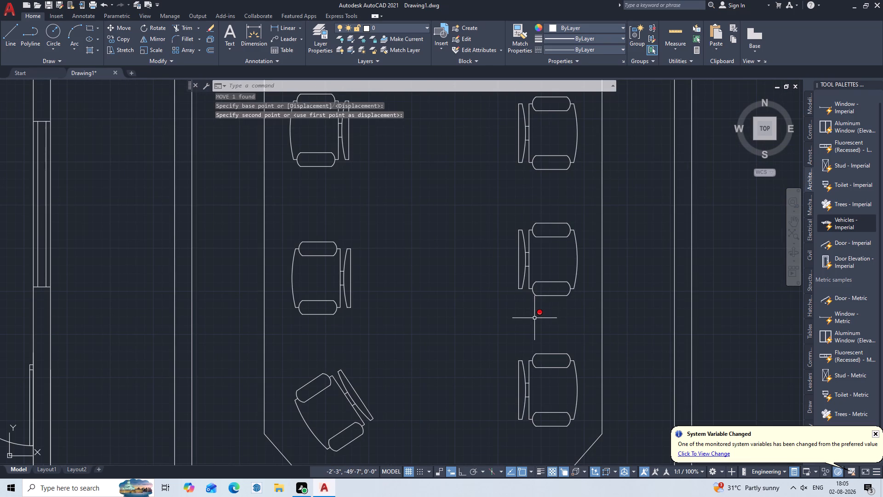
key(m)
key(Return)
click(580, 206)
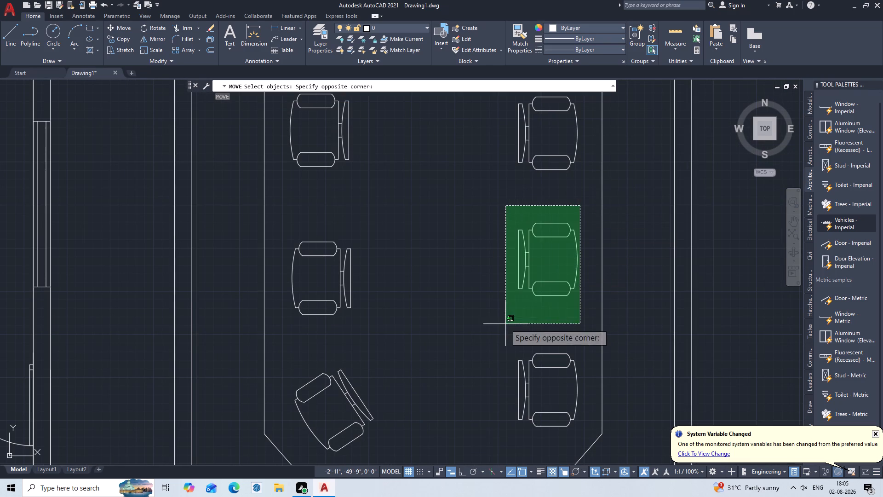
click(505, 324)
key(Return)
click(578, 255)
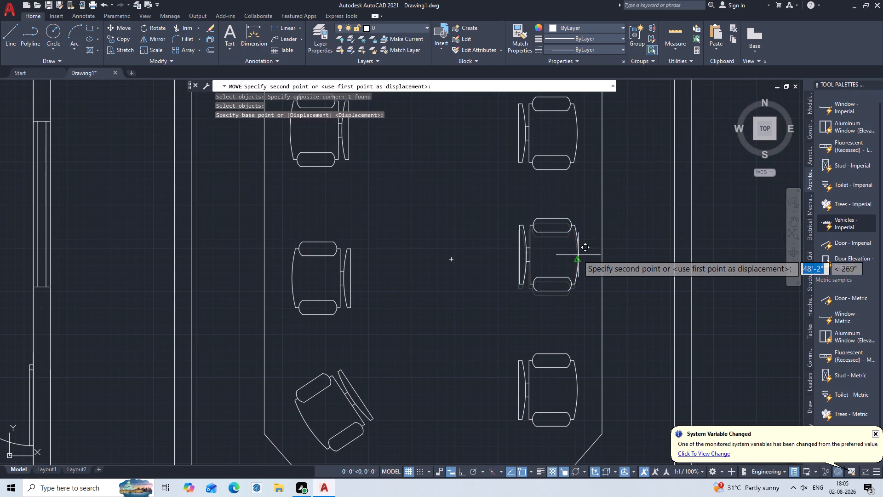
click(578, 280)
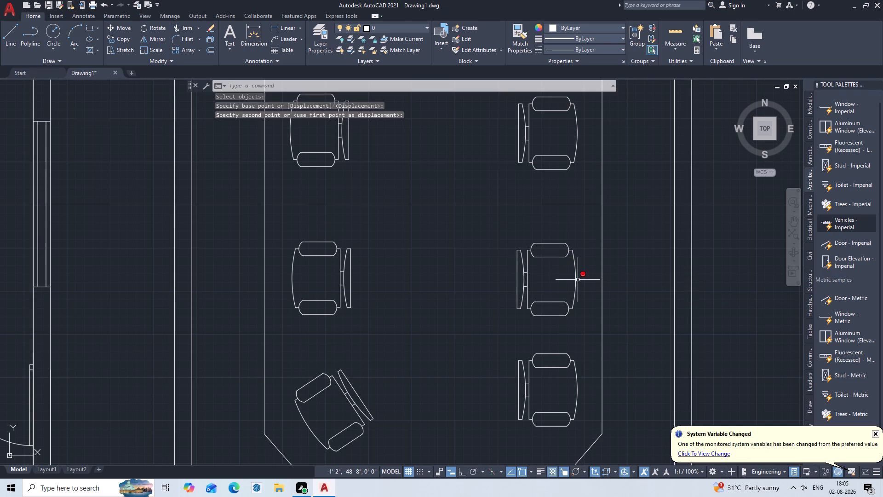
key(Escape)
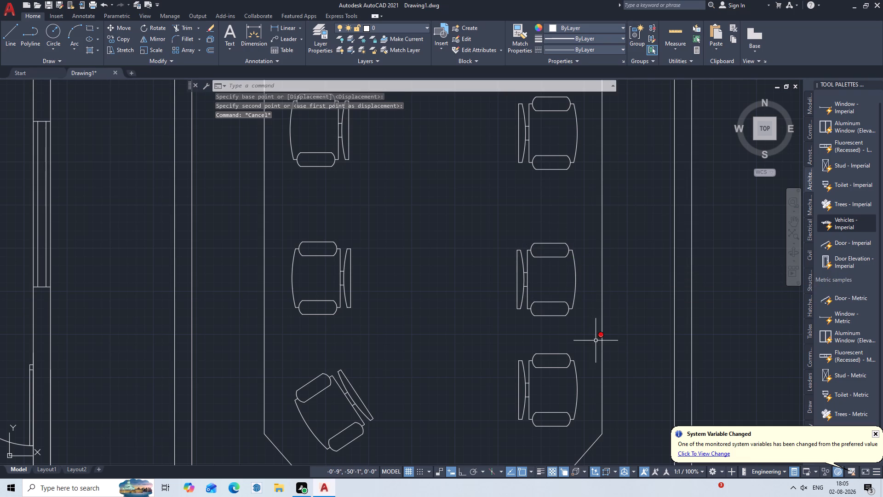
Rotate the southeast chair about 45° clockwise around its northeast front corner to face the angled corner.
middle_drag(595, 341, 564, 255)
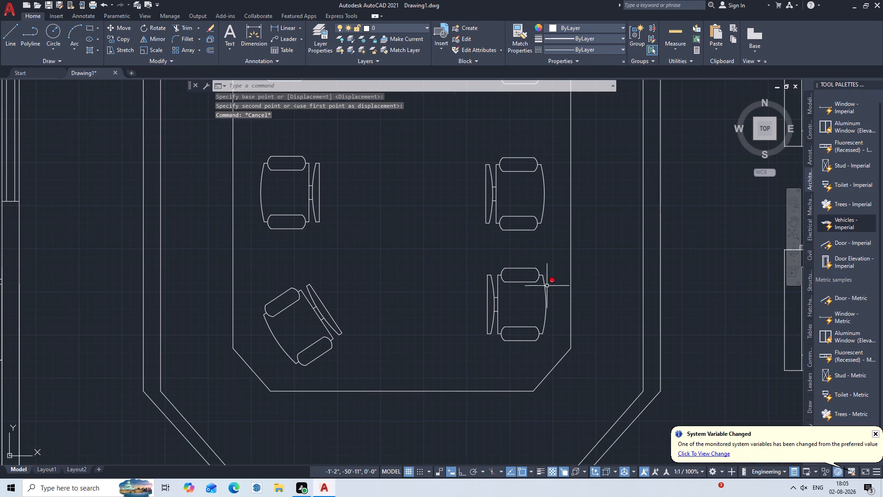
text(RO)
key(Return)
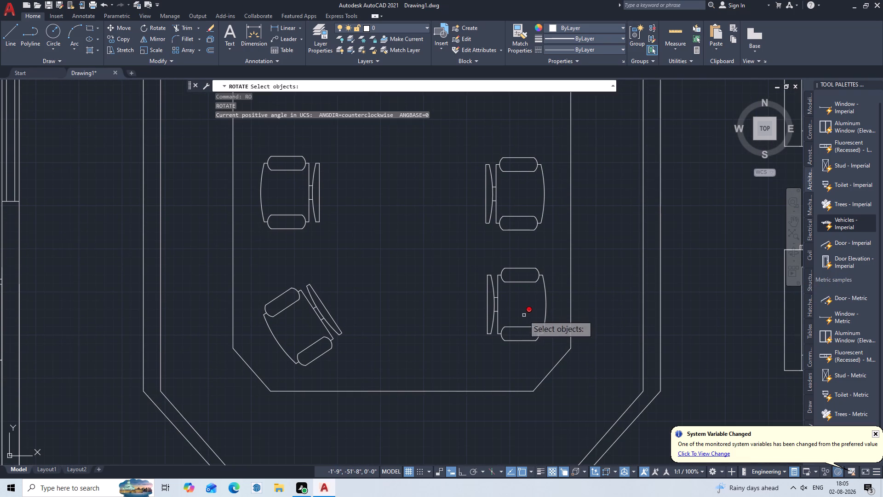
click(547, 258)
click(489, 345)
key(Return)
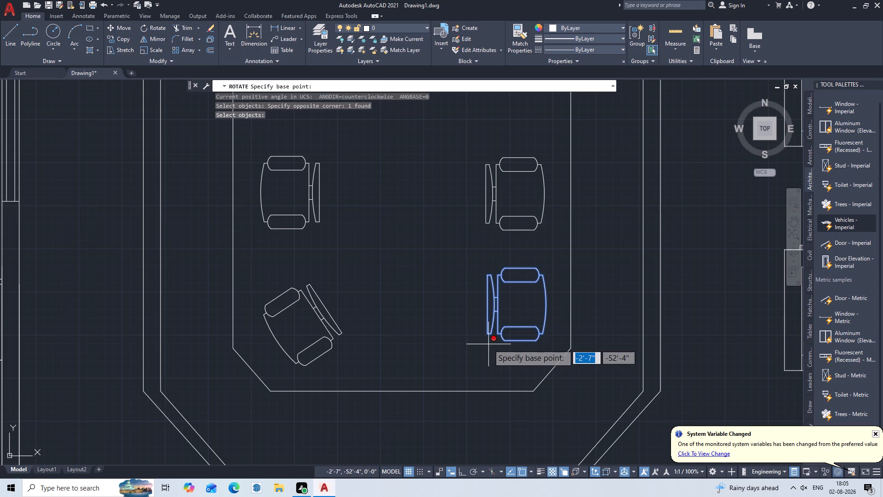
key(Return)
click(542, 276)
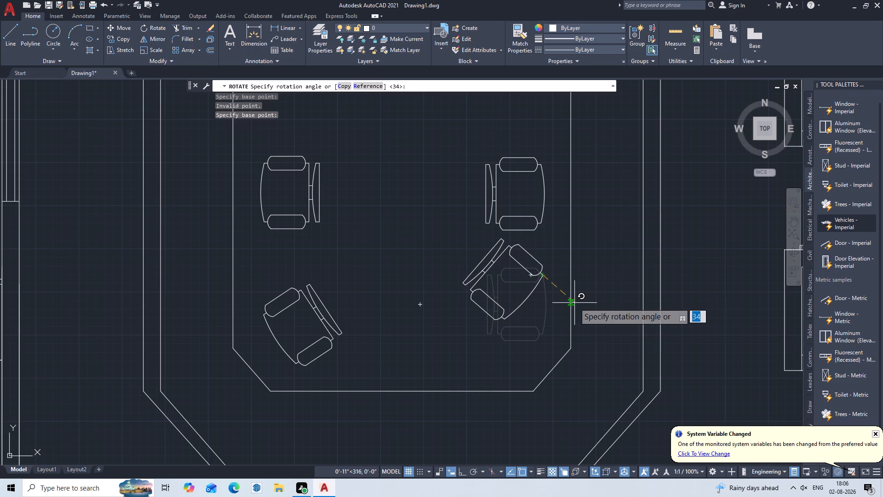
click(576, 303)
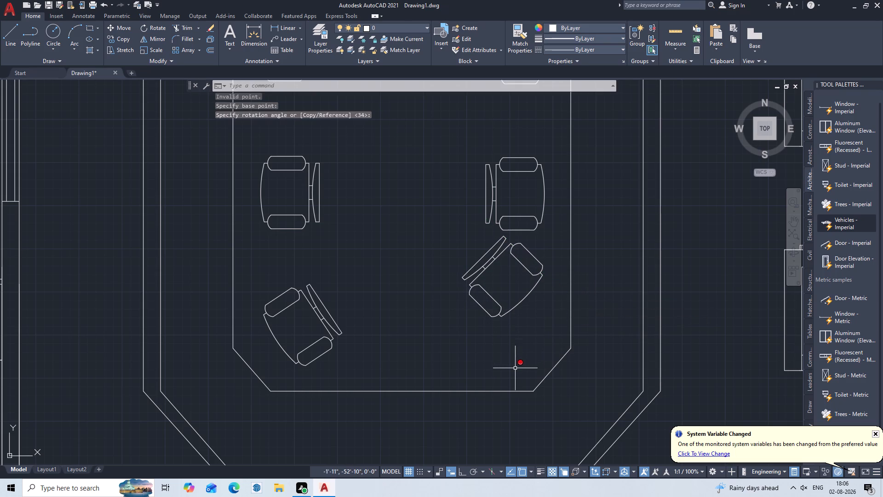
Move the rotated southeast chair about 1'-2" south, beside the U-shaped outline's angled southeast corner.
key(m)
key(Return)
drag(557, 252, 552, 256)
click(472, 338)
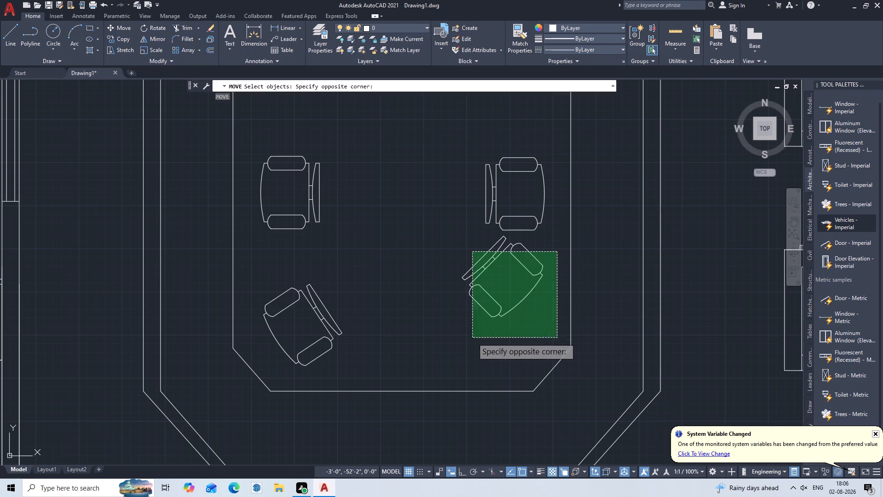
key(Return)
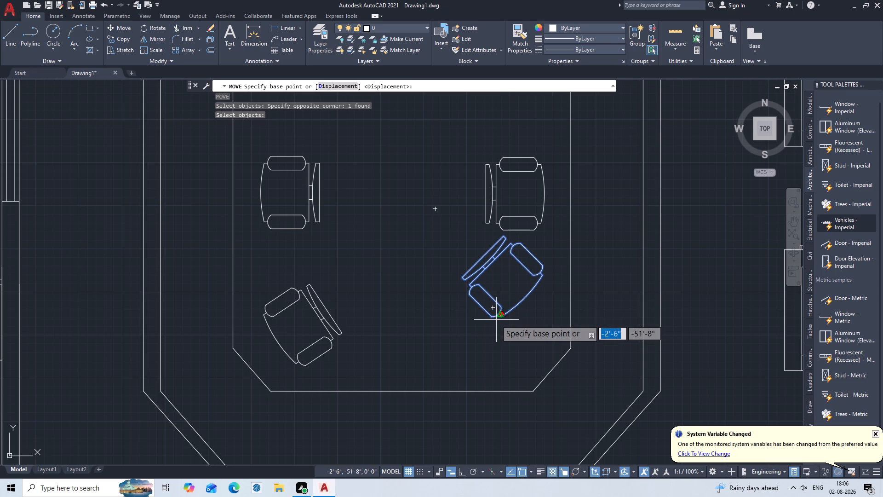
click(505, 313)
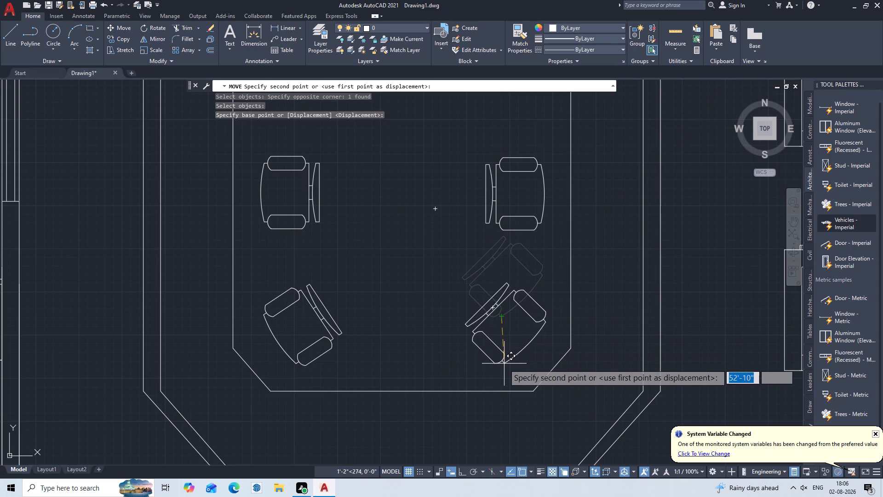
click(505, 365)
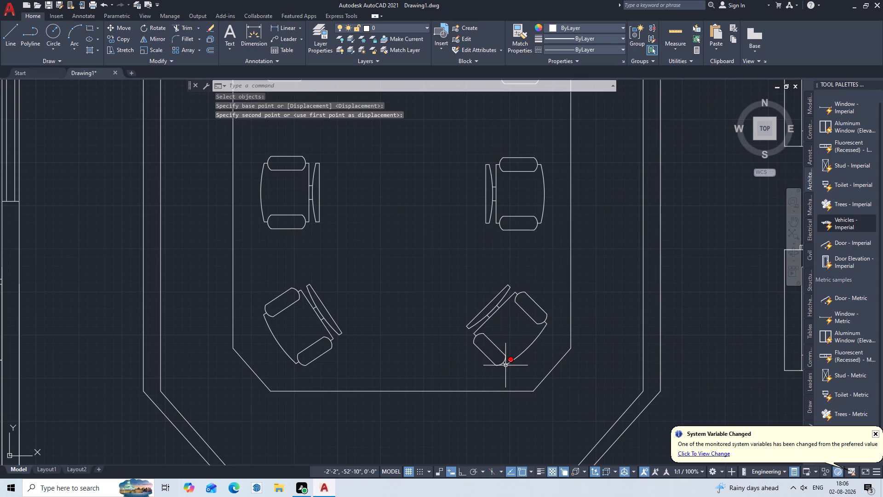
key(Escape)
Review the chair arrangement in the central room and the furnishing of the whole floor plan.
scroll(509, 327, down, 3)
scroll(417, 261, down, 2)
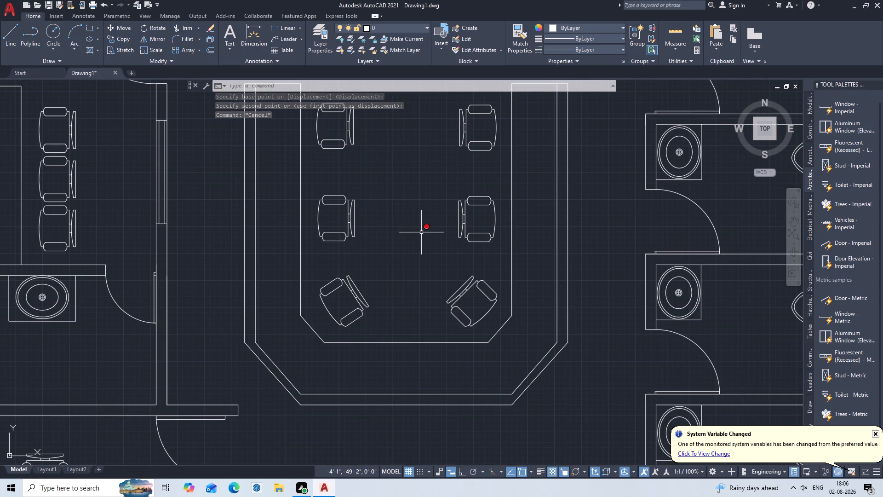
middle_drag(421, 232, 498, 343)
scroll(495, 342, down, 3)
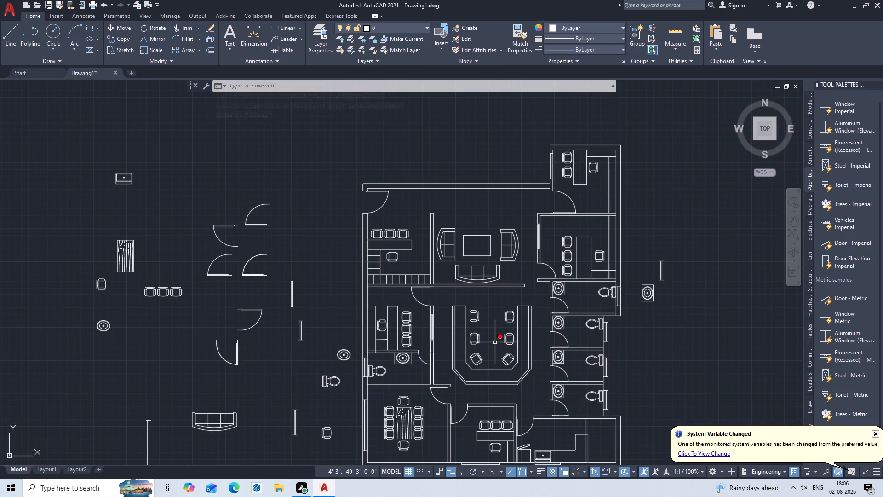
scroll(494, 342, up, 1)
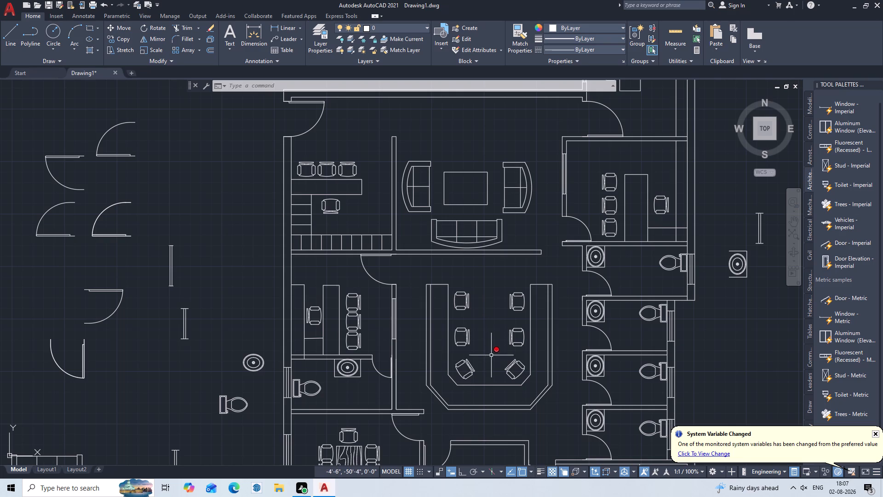
middle_drag(492, 359, 458, 303)
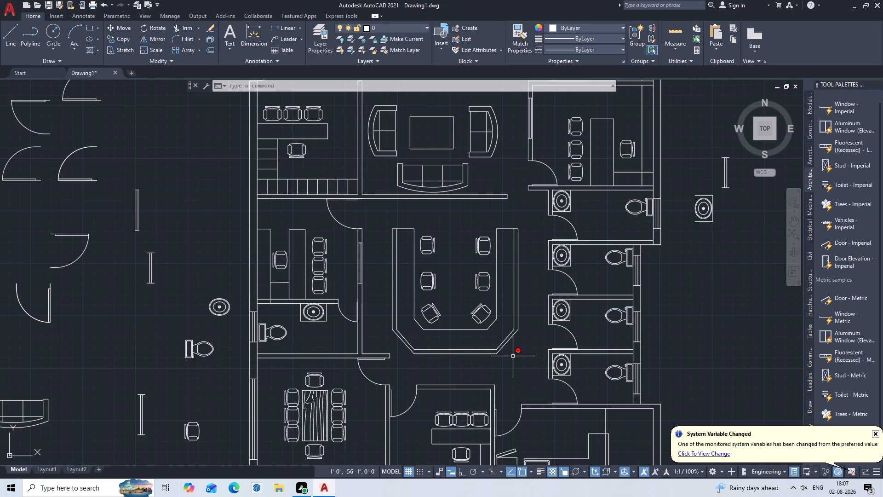
middle_drag(513, 356, 515, 358)
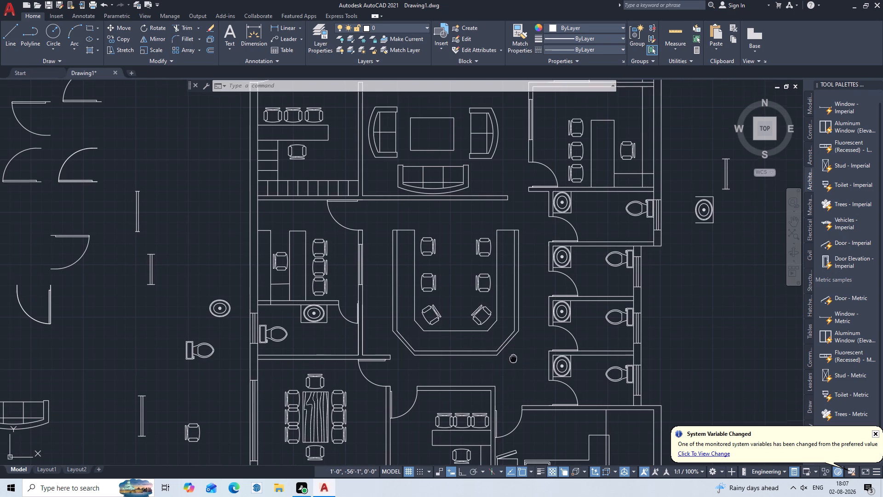
middle_drag(515, 358, 550, 362)
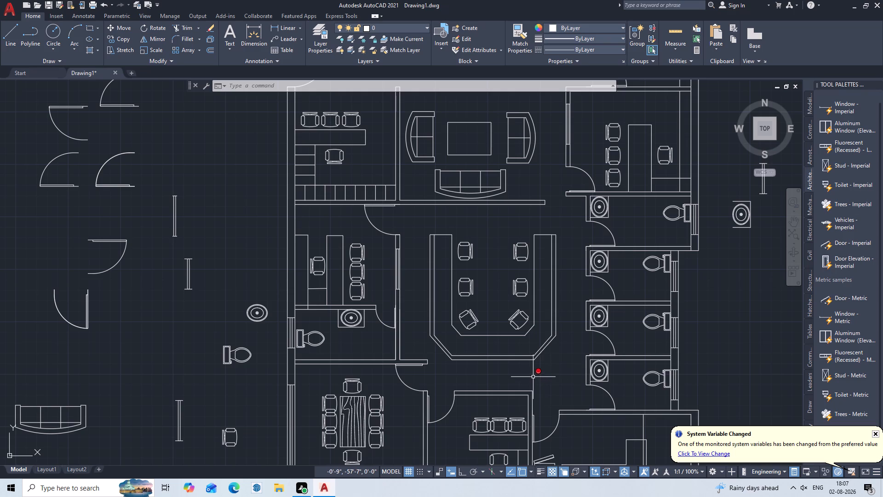
scroll(537, 322, down, 1)
middle_drag(494, 301, 436, 258)
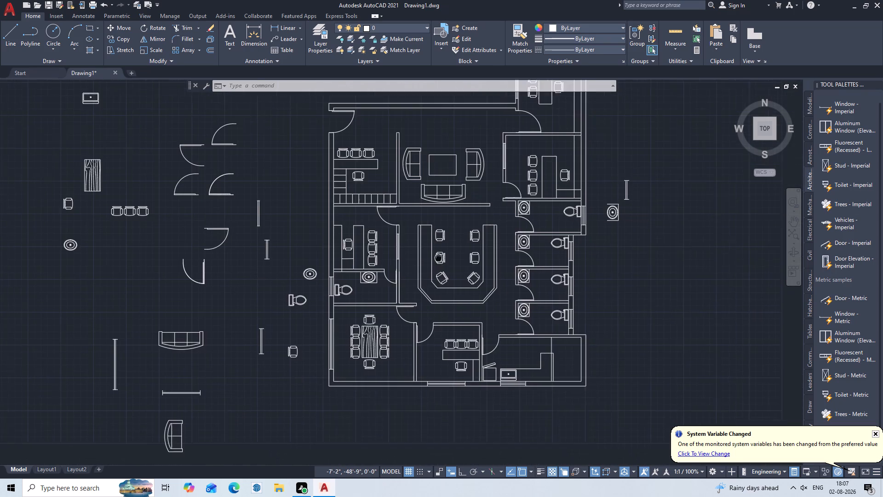
middle_drag(436, 258, 416, 293)
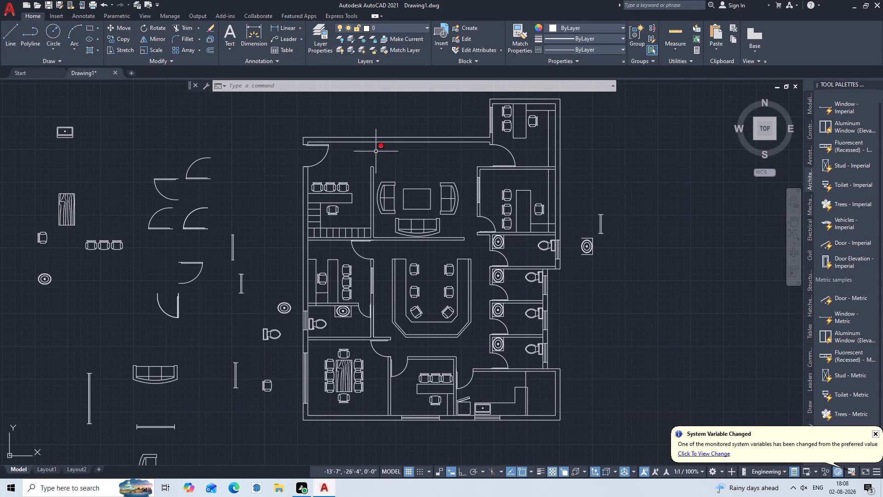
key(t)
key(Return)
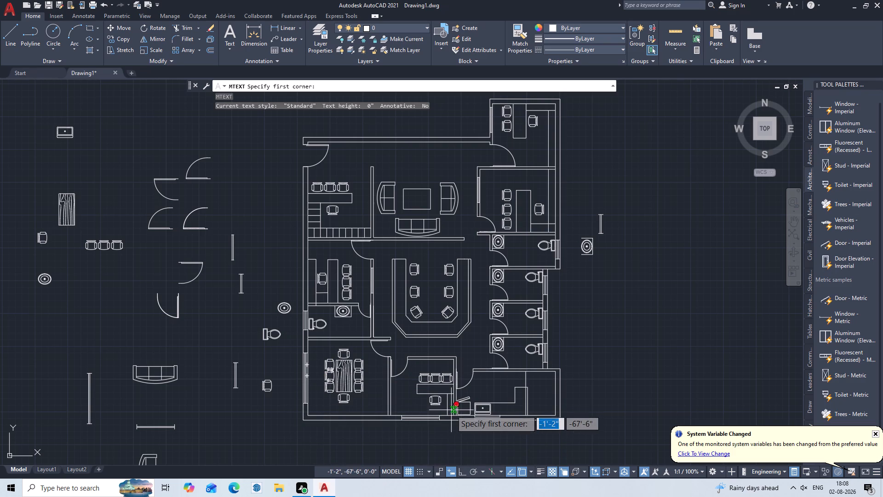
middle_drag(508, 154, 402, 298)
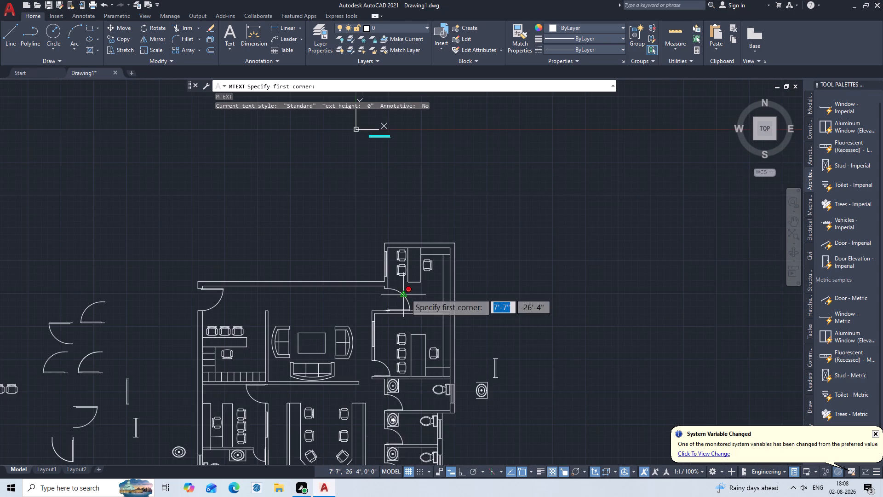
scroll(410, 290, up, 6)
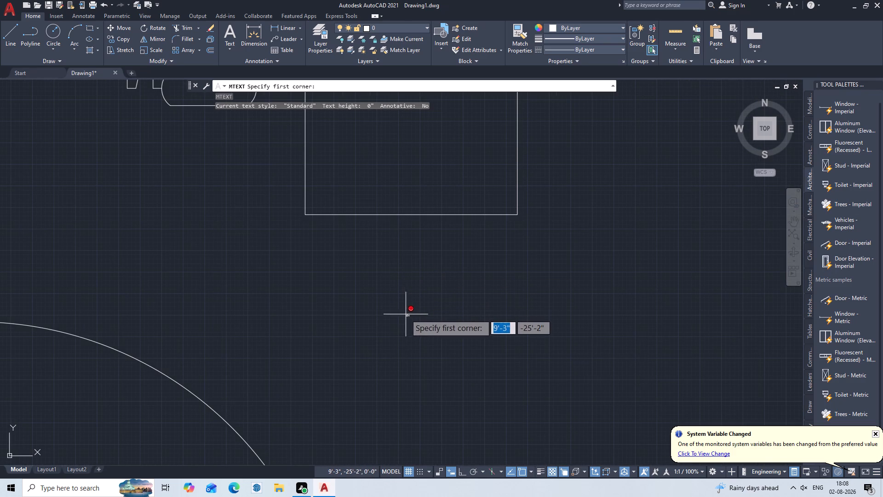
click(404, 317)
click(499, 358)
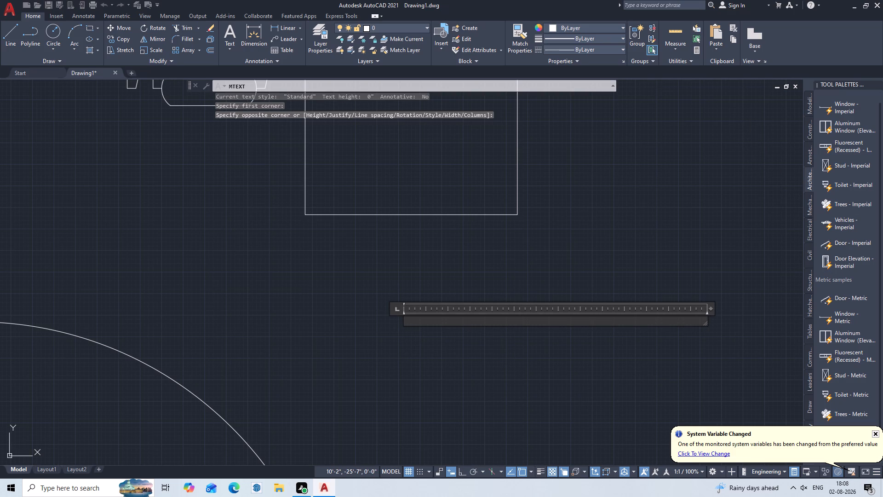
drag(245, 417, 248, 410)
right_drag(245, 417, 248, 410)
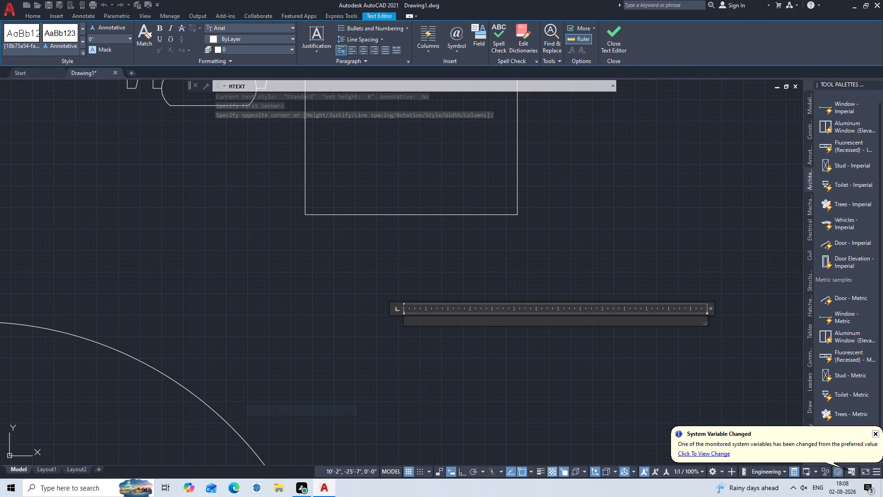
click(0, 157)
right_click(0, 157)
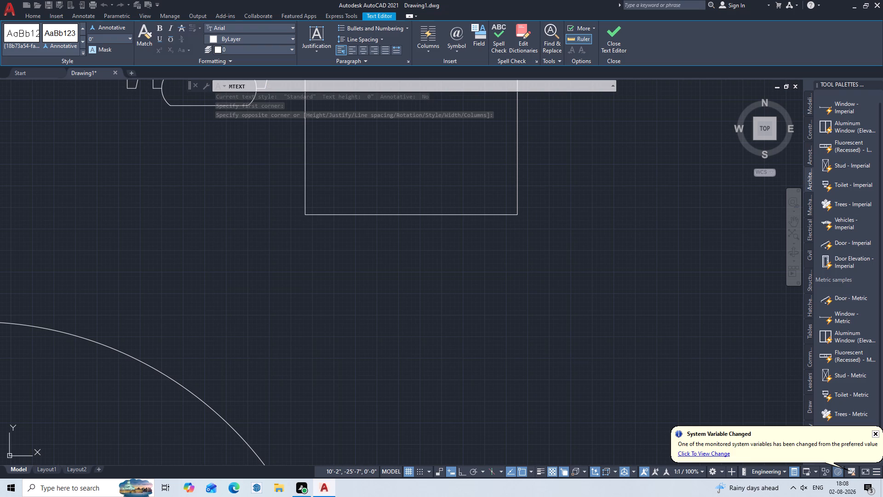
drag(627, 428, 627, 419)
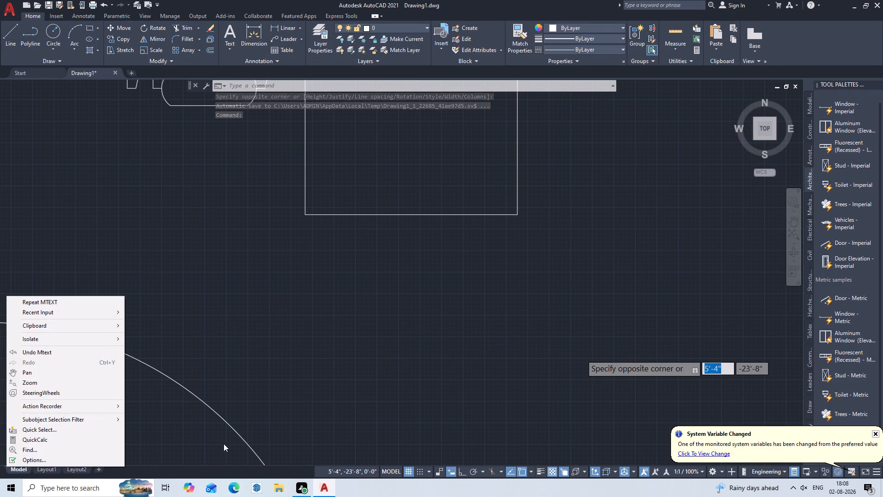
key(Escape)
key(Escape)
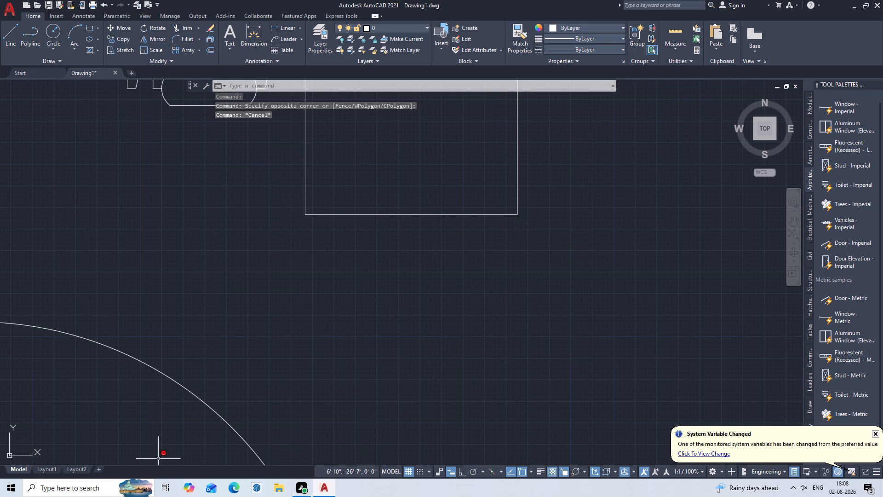
Start a magenta multiline text label reading ACOUNT in the northeast office, just south of the desk, ending with a line break.
scroll(301, 370, down, 2)
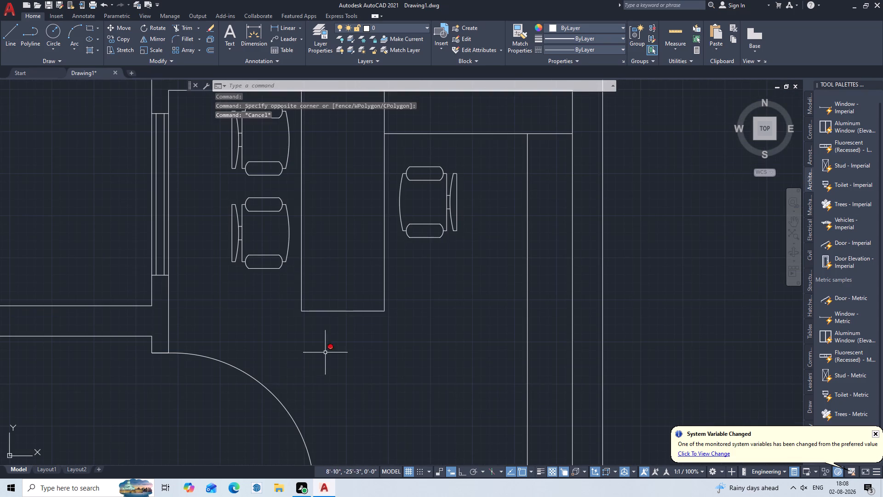
scroll(335, 331, down, 2)
middle_drag(338, 343, 411, 316)
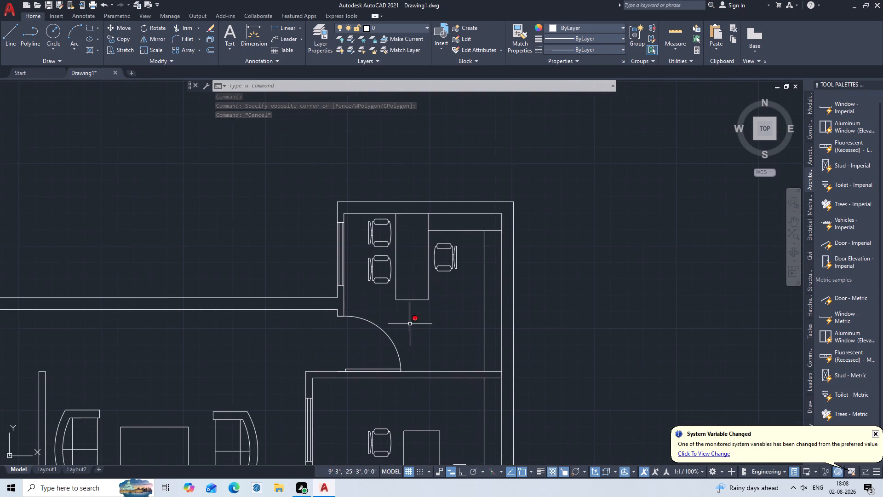
scroll(394, 332, up, 4)
middle_drag(422, 257, 400, 347)
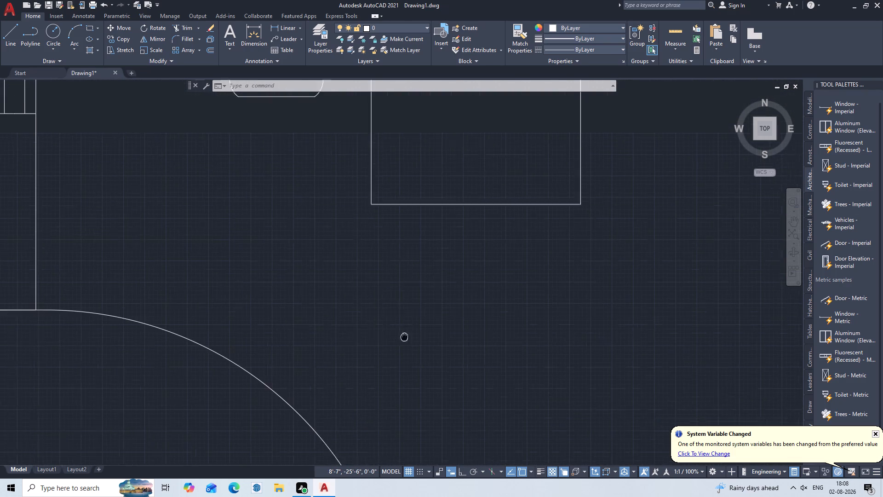
middle_drag(400, 347, 397, 352)
key(t)
key(Return)
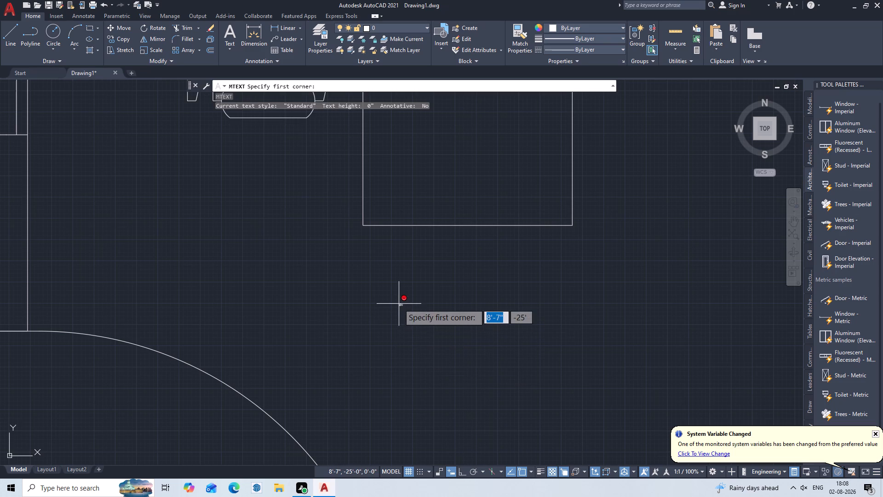
double_click(401, 295)
drag(405, 298, 413, 308)
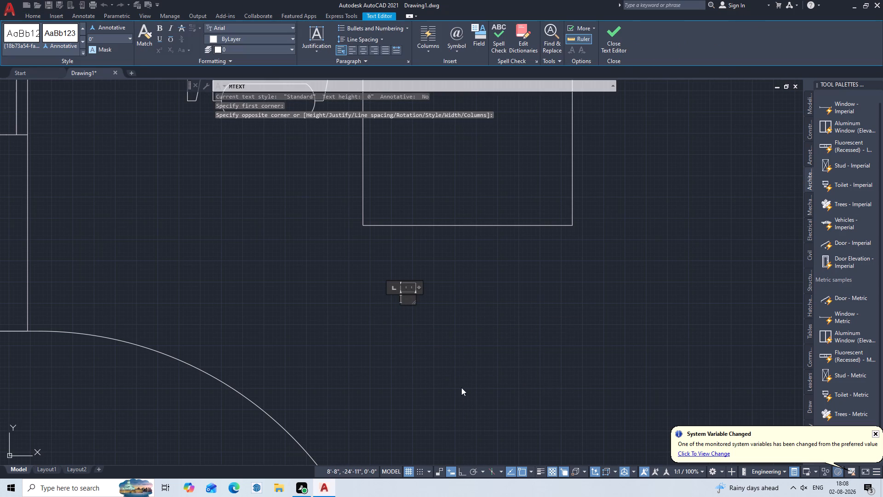
double_click(286, 36)
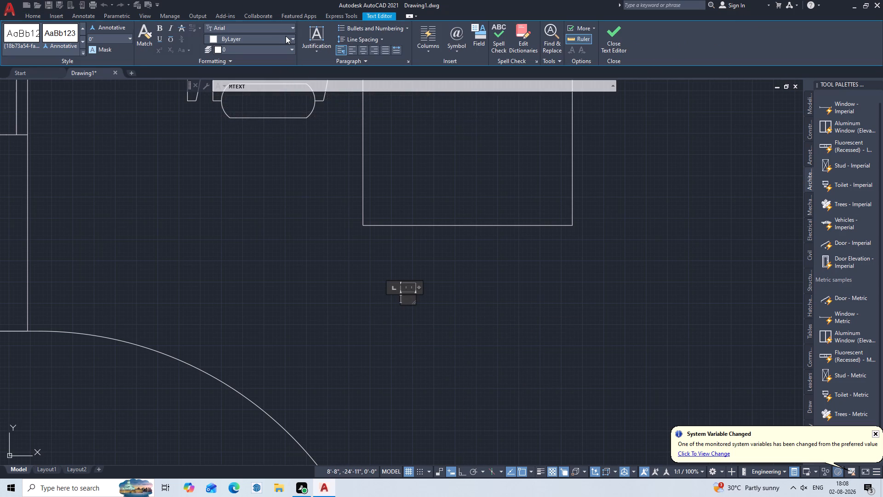
click(286, 36)
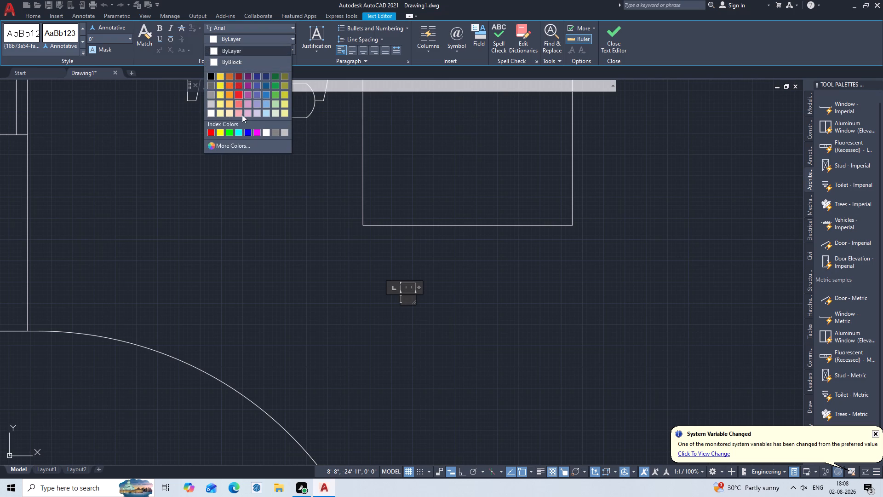
click(257, 132)
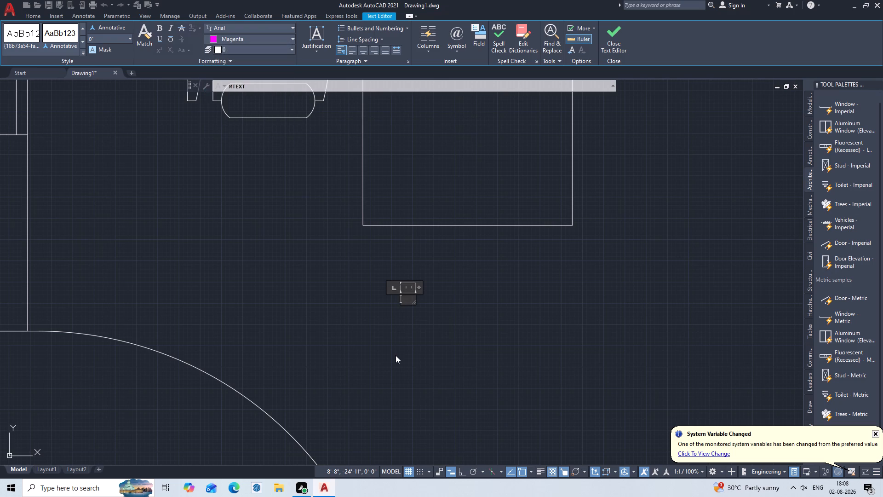
key(a)
text(CC)
key(o)
text(UNT)
key(BackSpace)
key(BackSpace)
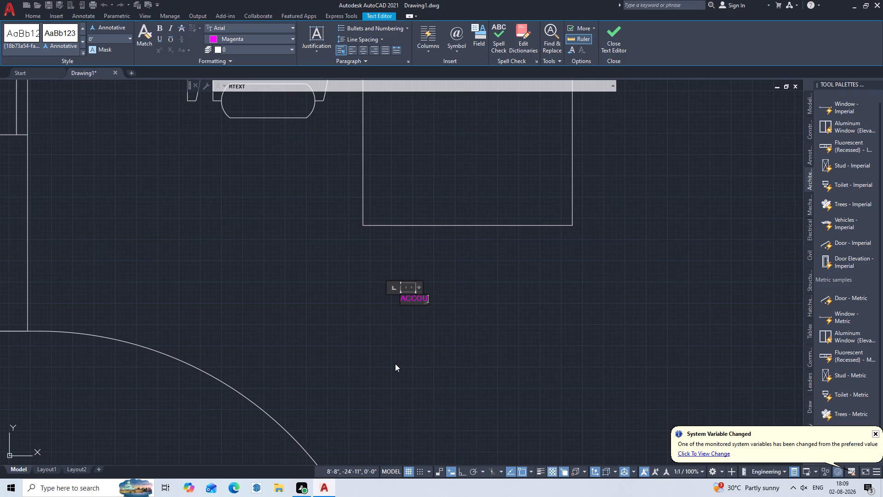
key(BackSpace)
key(BackSpace)
key(BackSpace)
text(OUNT)
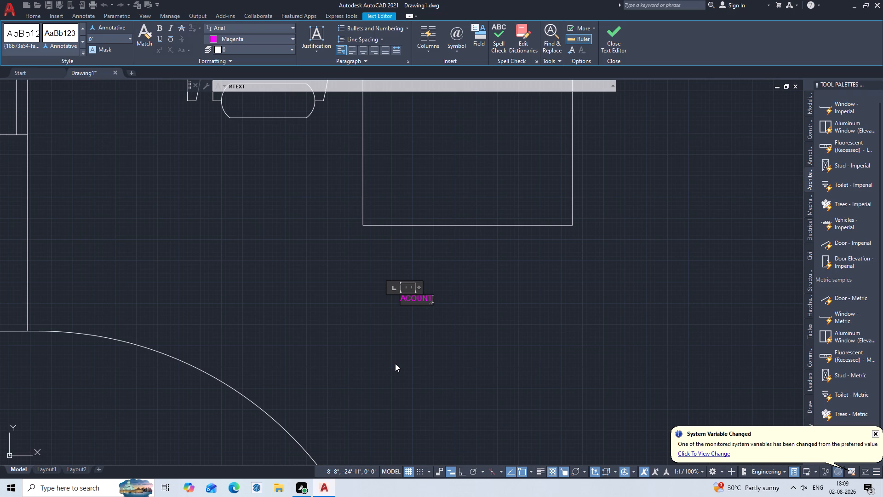
key(Return)
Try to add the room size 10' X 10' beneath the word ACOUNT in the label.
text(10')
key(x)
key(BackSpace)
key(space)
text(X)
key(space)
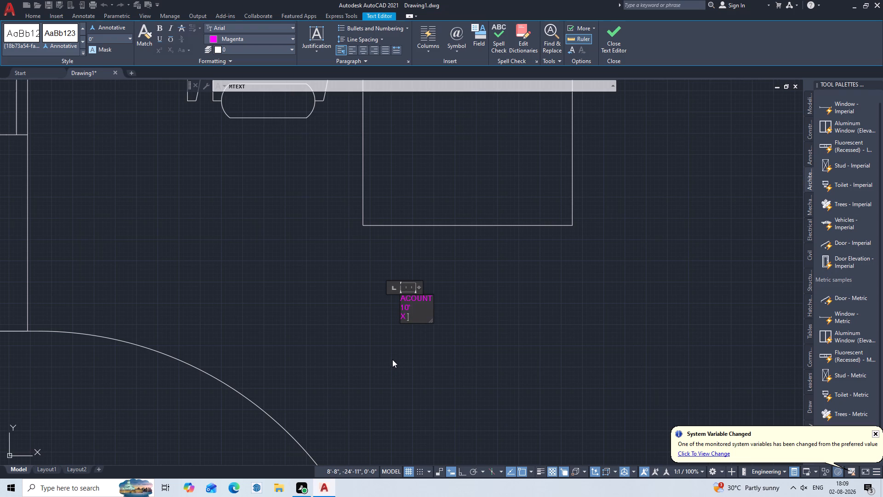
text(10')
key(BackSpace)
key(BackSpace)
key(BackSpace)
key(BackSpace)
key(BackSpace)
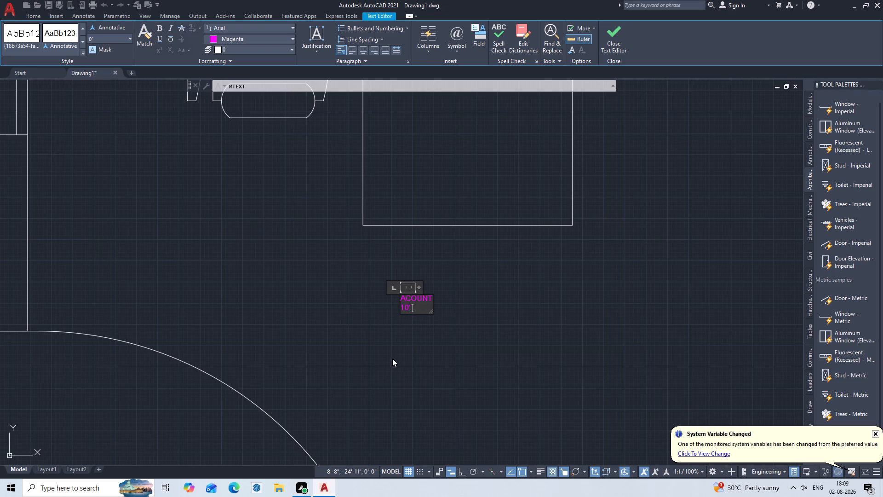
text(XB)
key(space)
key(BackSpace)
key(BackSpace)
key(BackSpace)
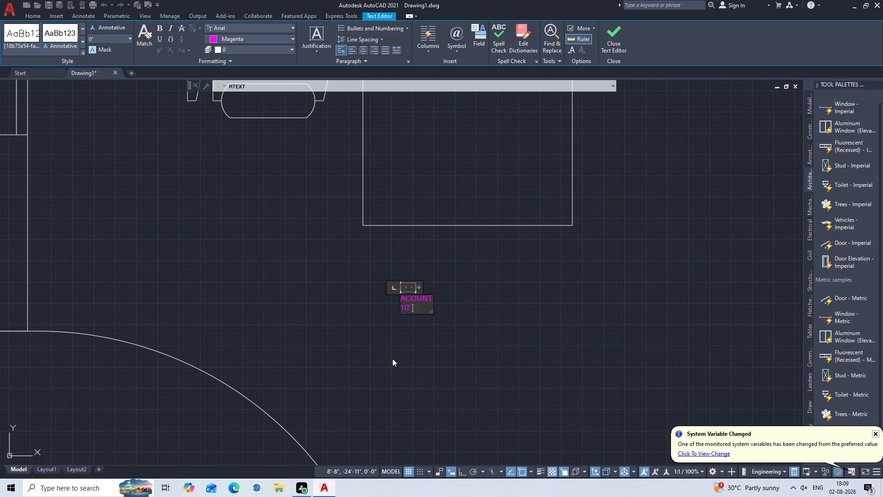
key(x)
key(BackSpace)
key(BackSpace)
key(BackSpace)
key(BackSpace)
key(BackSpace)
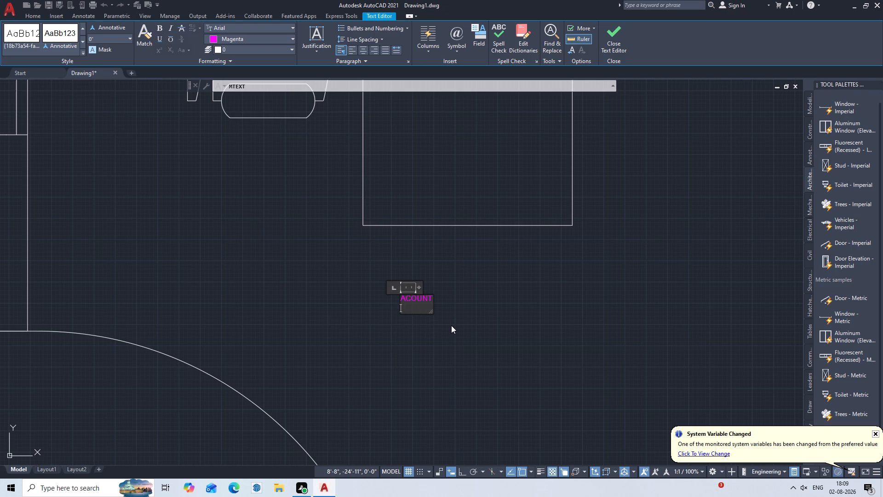
Enter the room size 10' X 10' beneath ACOUNT in the northeast office label and end the text entry.
key(1)
key(0)
key(apostrophe)
key(space)
text(X)
key(space)
key(1)
key(0)
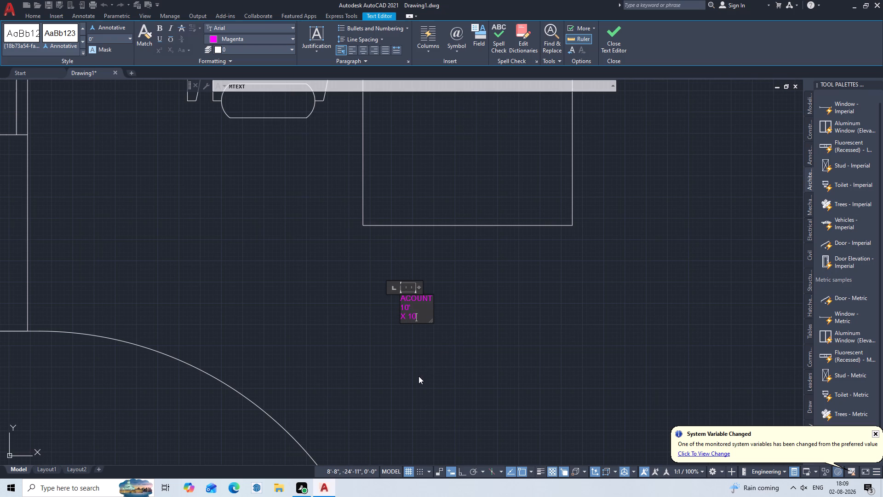
key(apostrophe)
key(Escape)
Set the text height of the ACOUNT label in the northeast office to 5".
click(454, 242)
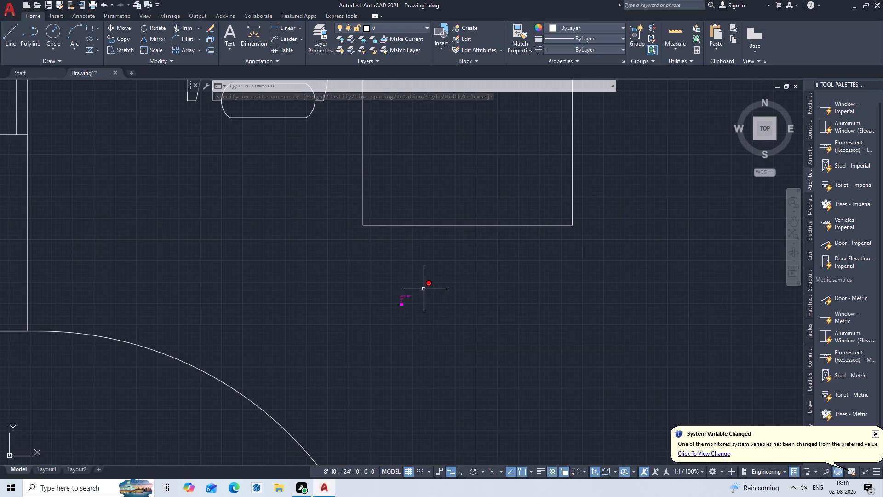
double_click(419, 272)
drag(419, 272, 422, 272)
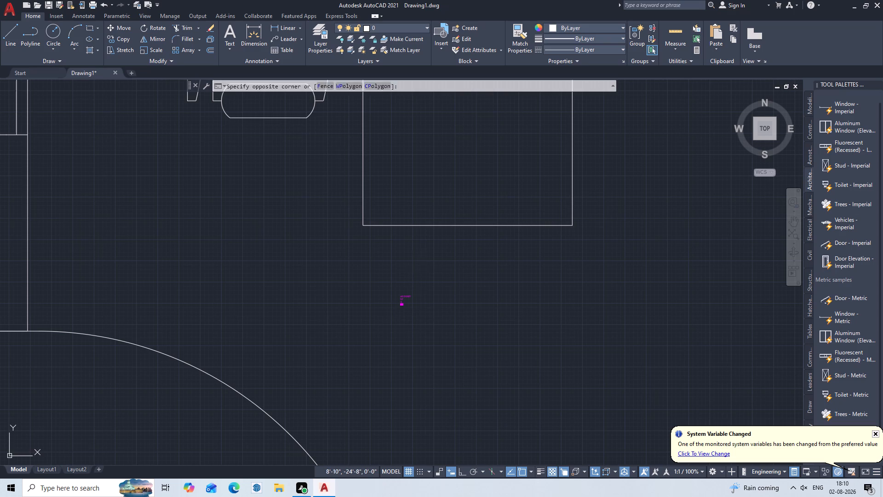
drag(422, 272, 421, 292)
click(424, 279)
click(387, 342)
drag(387, 342, 392, 335)
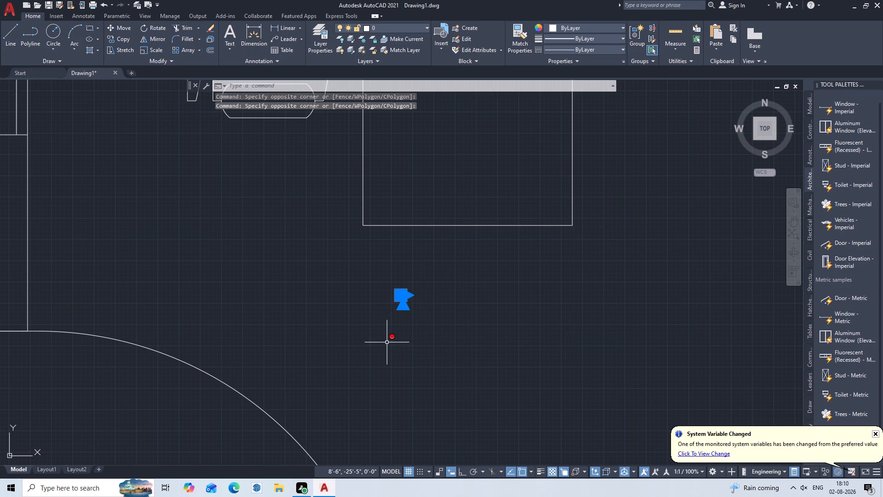
click(505, 315)
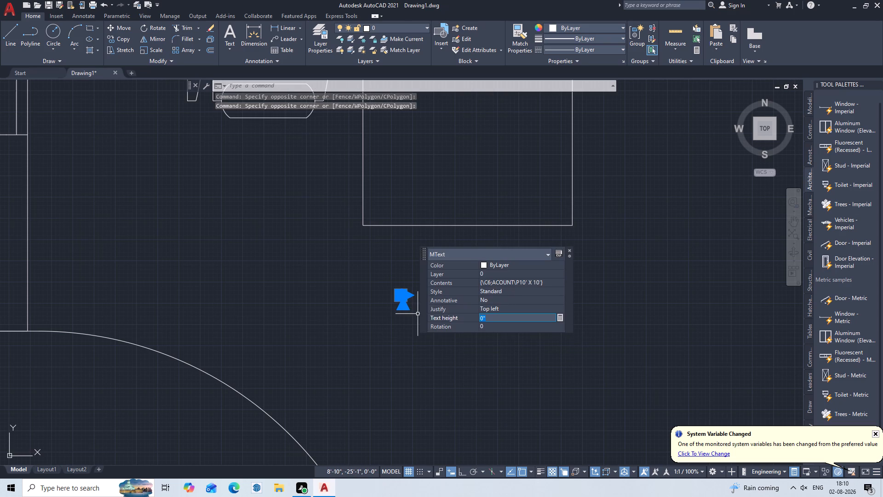
key(BackSpace)
key(5)
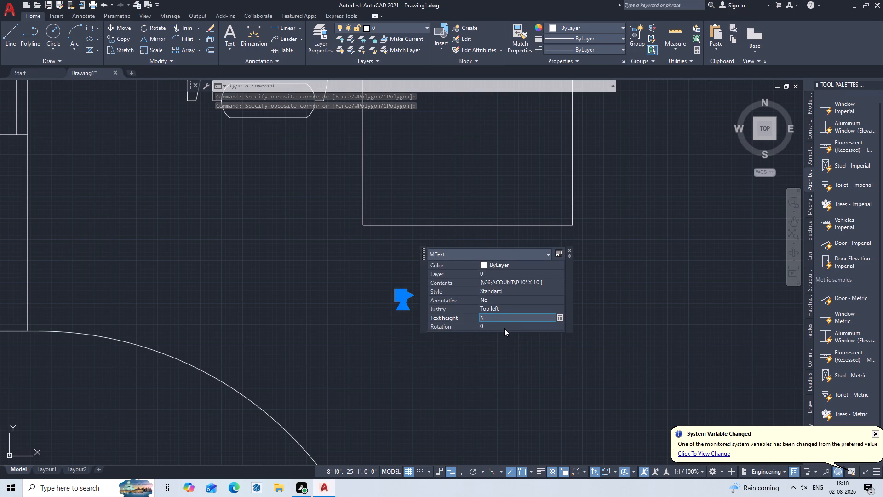
key(Return)
key(Escape)
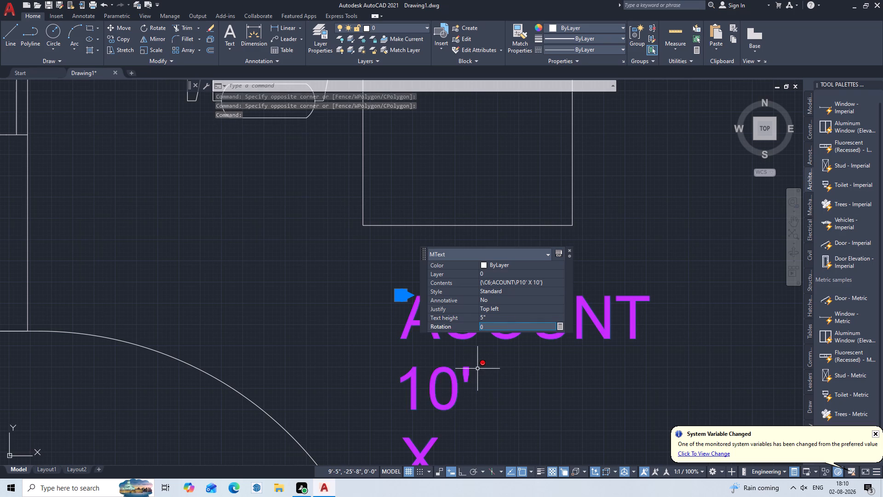
key(Escape)
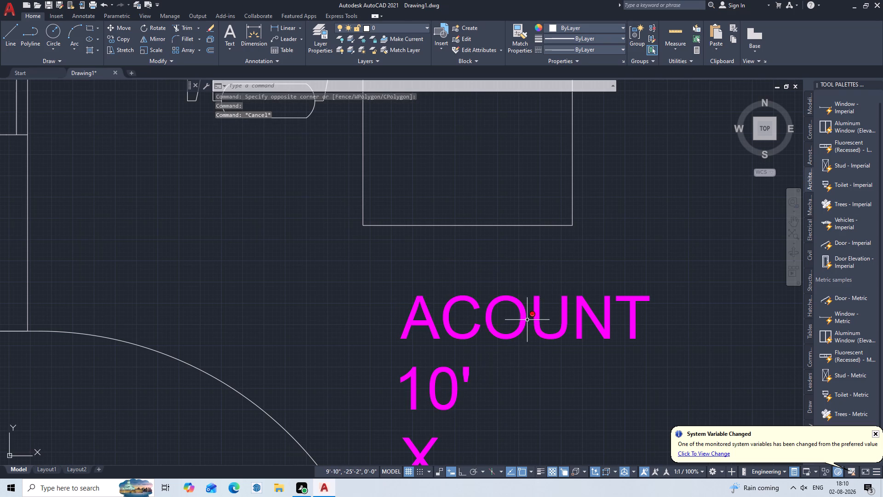
Widen the ACOUNT label's text frame to about 3'-11" so that 10' X 10' fits on a single line.
click(527, 319)
scroll(559, 326, down, 2)
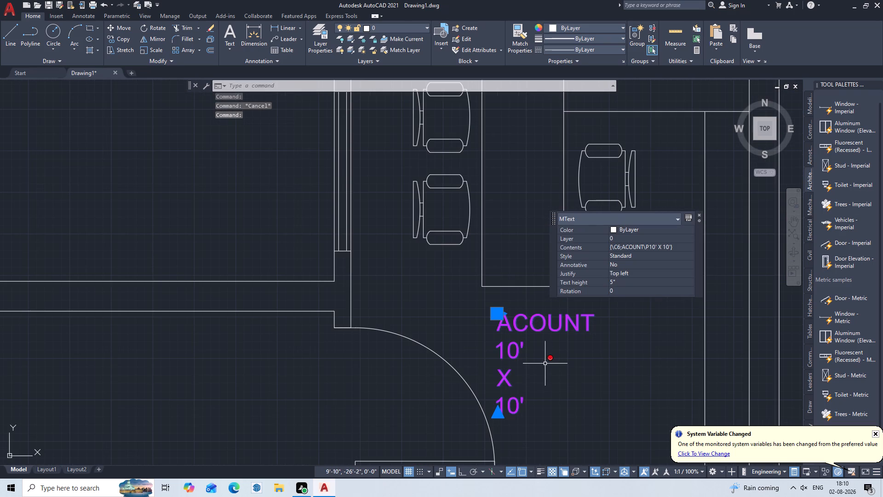
scroll(510, 320, up, 3)
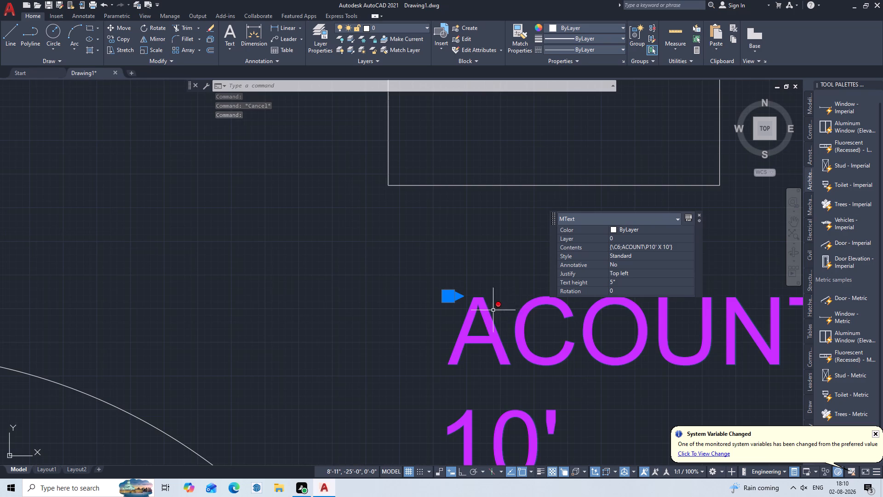
click(462, 295)
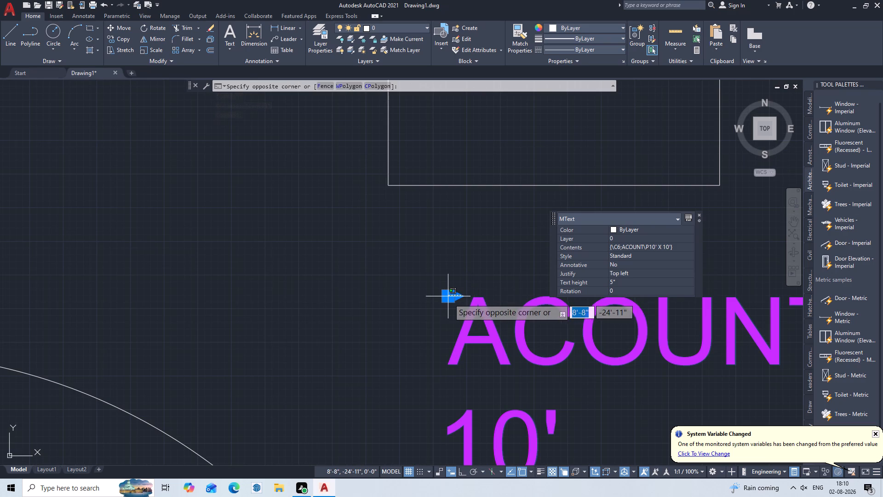
click(461, 295)
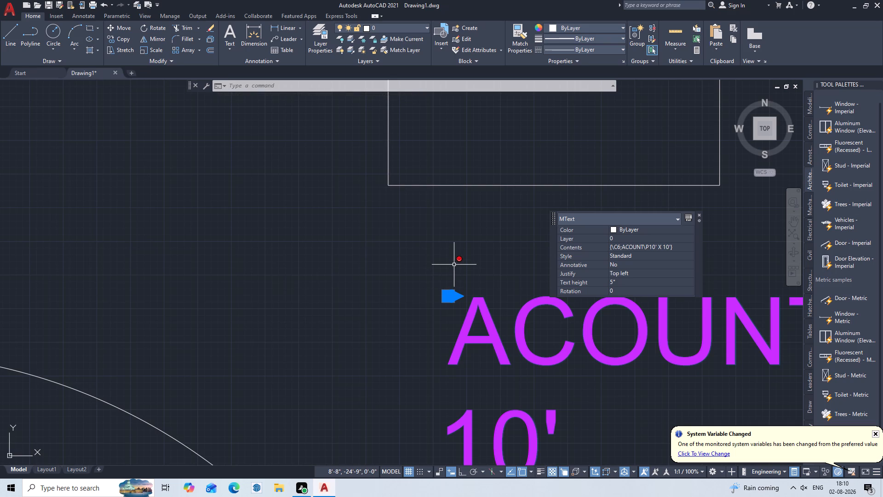
scroll(464, 294, up, 3)
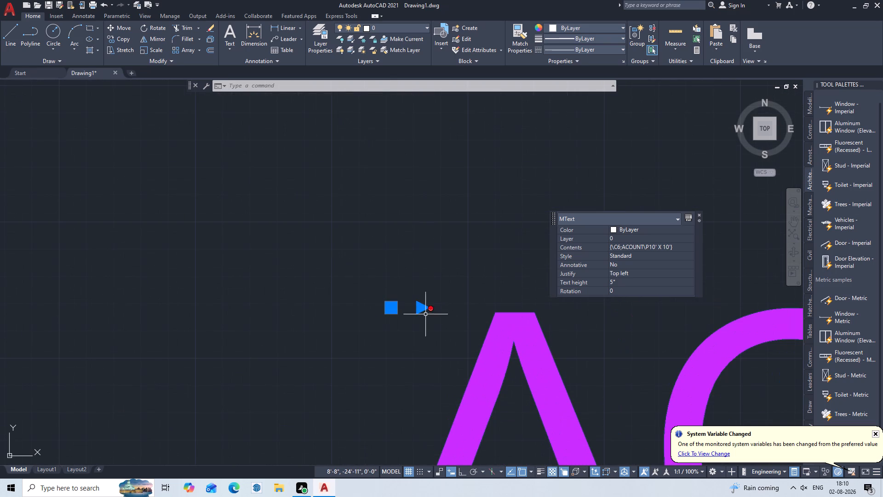
click(427, 306)
click(423, 308)
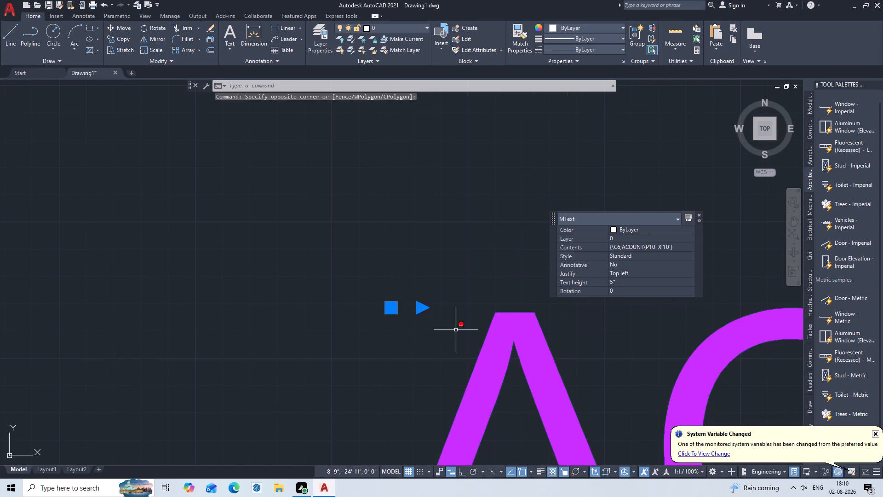
click(419, 307)
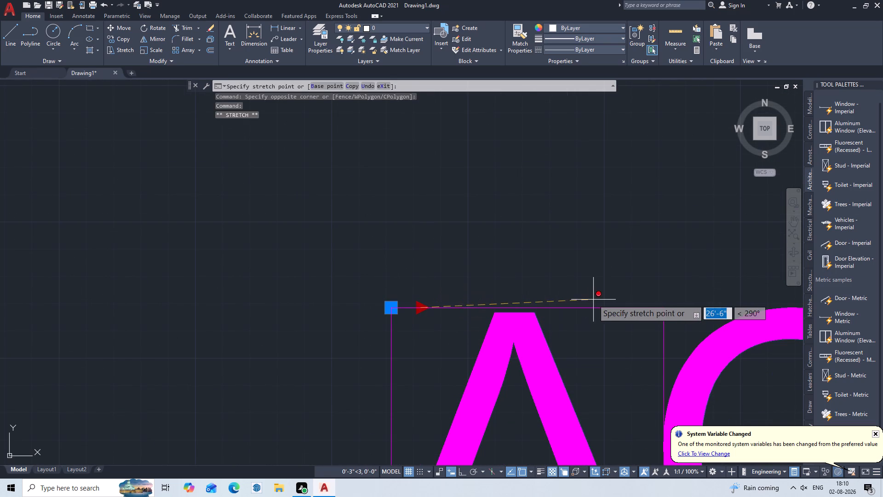
scroll(608, 299, down, 5)
middle_drag(609, 307, 497, 230)
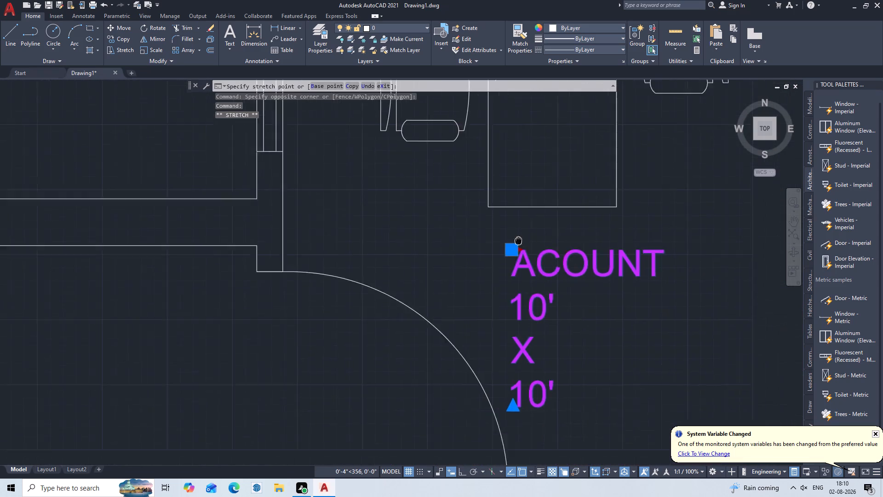
middle_drag(497, 230, 442, 205)
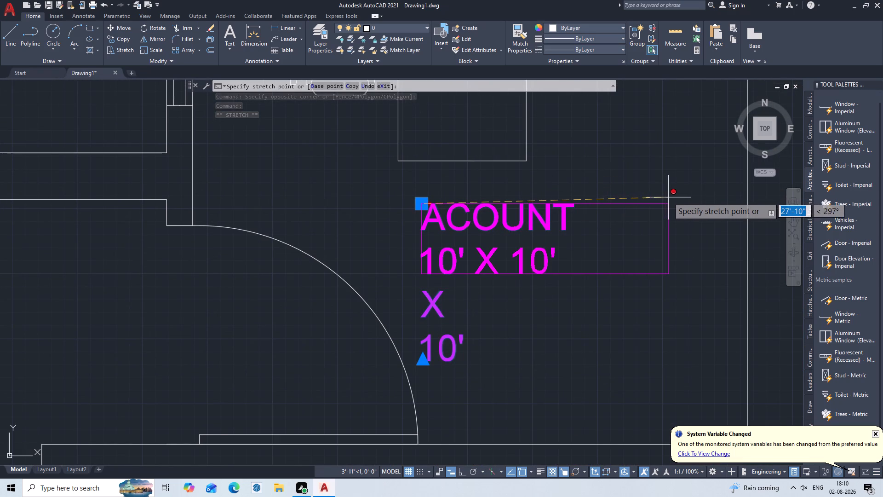
click(669, 197)
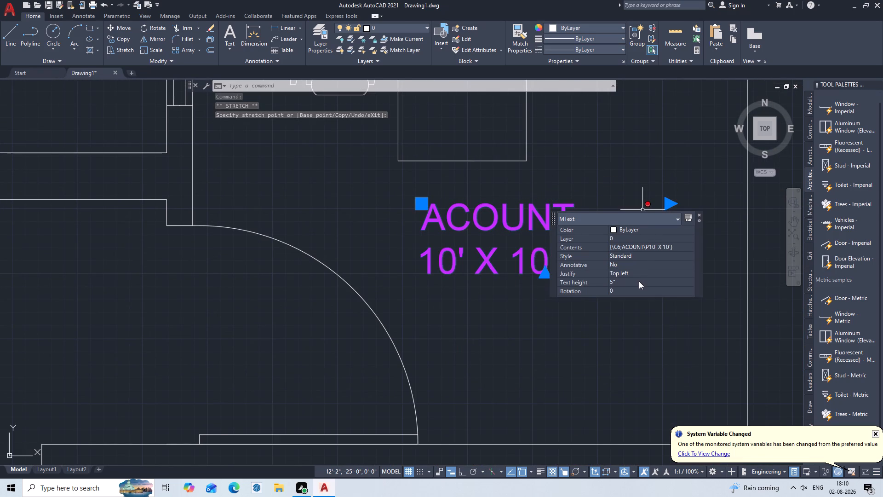
key(Escape)
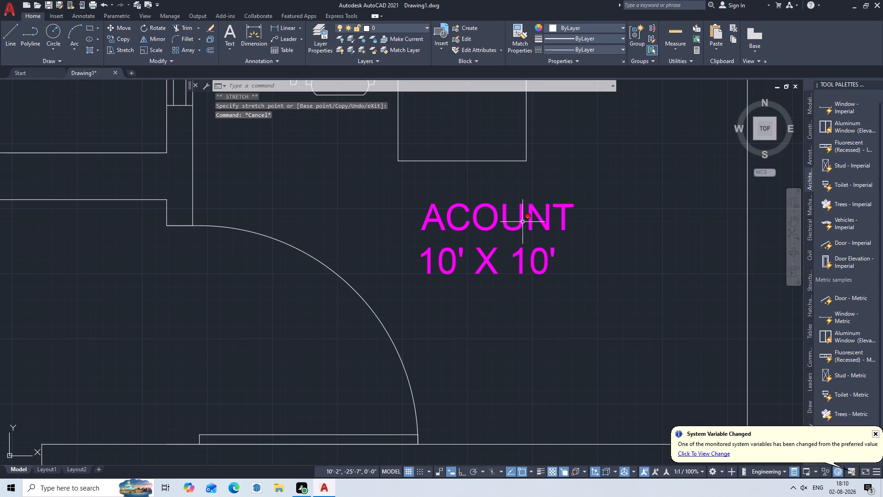
Move the ACOUNT label about 2 feet southeast, into the open floor between the door swing and the east counter.
key(m)
key(Return)
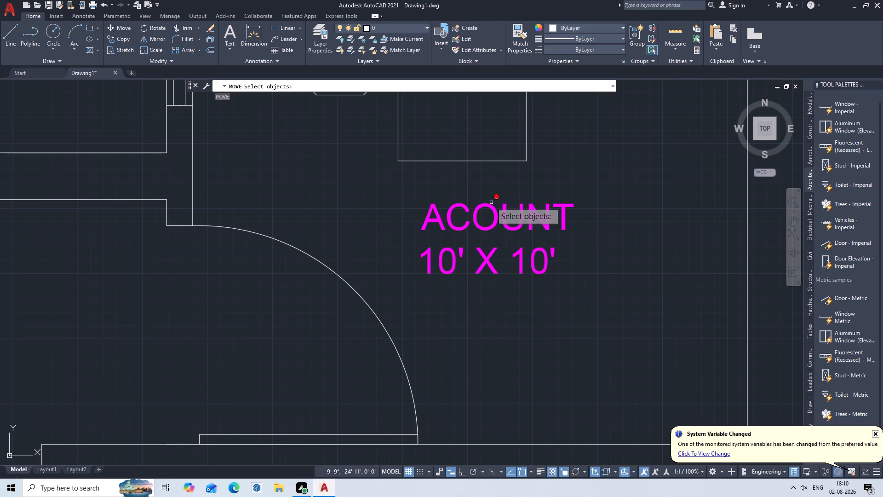
click(489, 214)
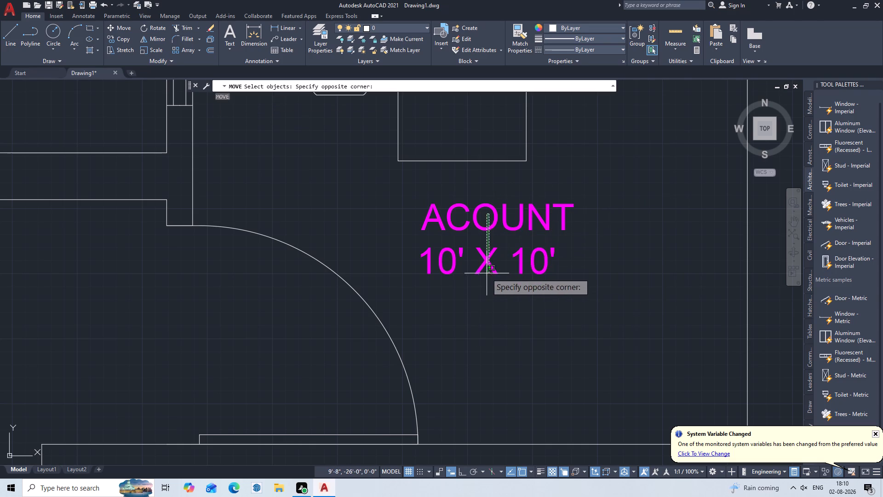
click(487, 273)
key(Return)
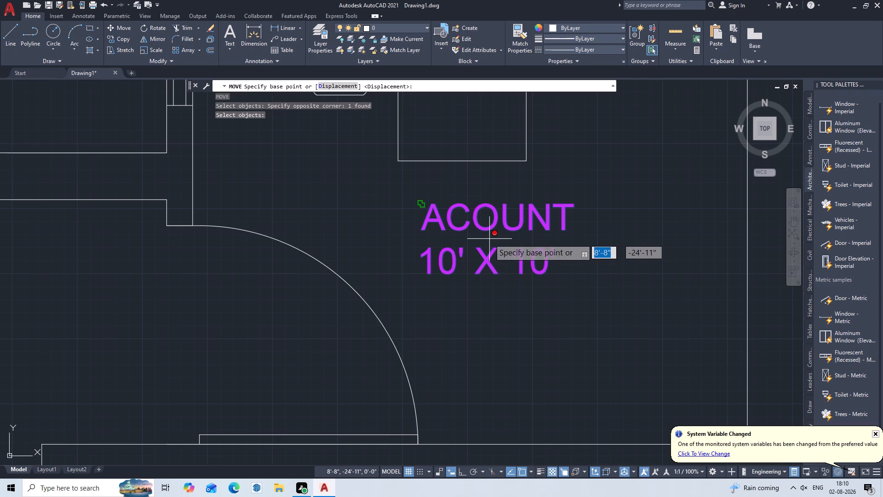
click(421, 204)
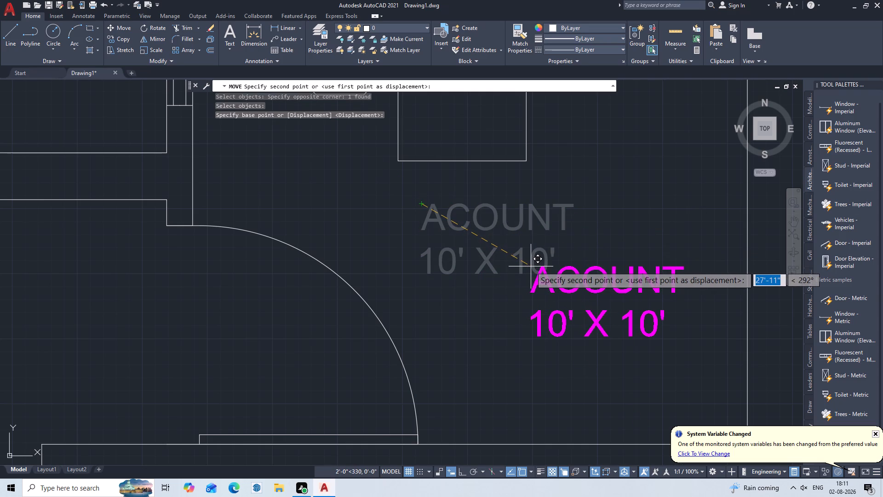
click(538, 280)
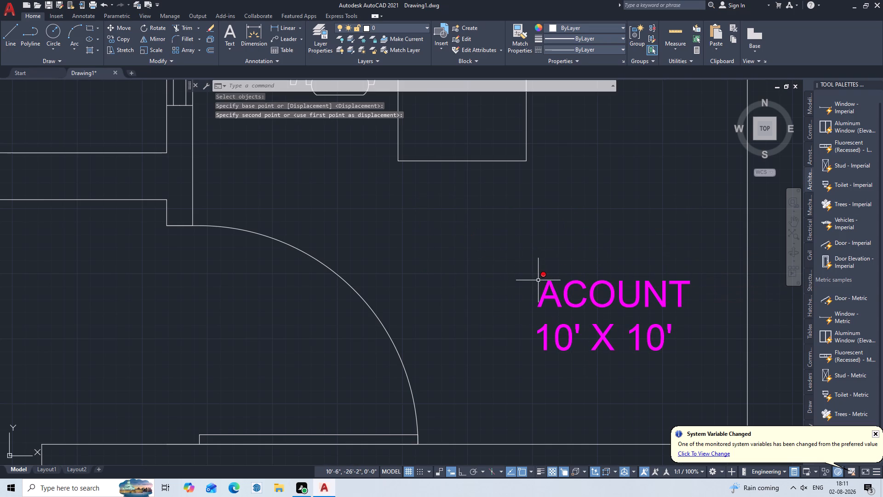
key(Escape)
Start a magenta multiline text label reading MANAGER ROOM in the office south of ACOUNT, above its chairs, ending with a line break.
scroll(535, 296, down, 2)
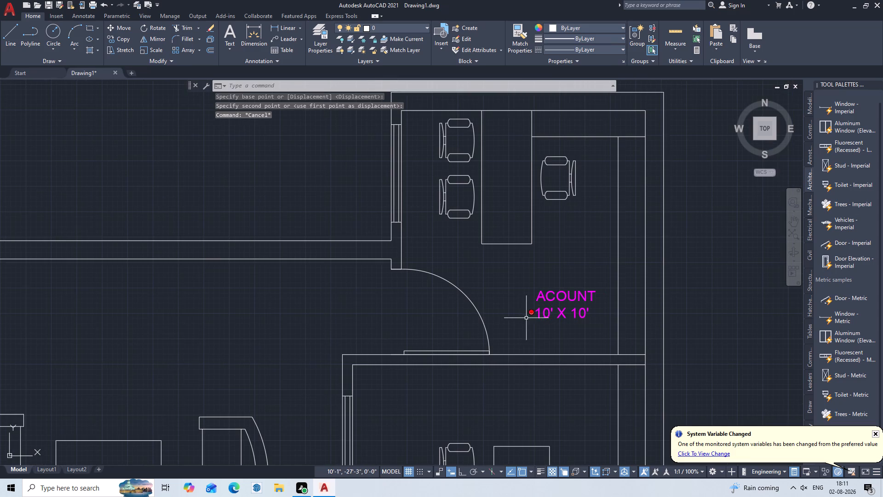
middle_drag(526, 318, 631, 200)
scroll(622, 206, down, 2)
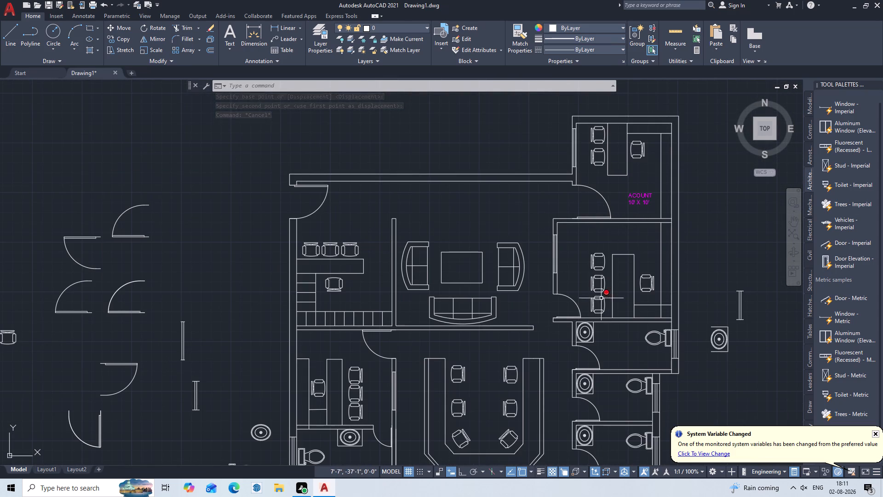
scroll(564, 208, up, 3)
middle_drag(602, 332, 390, 219)
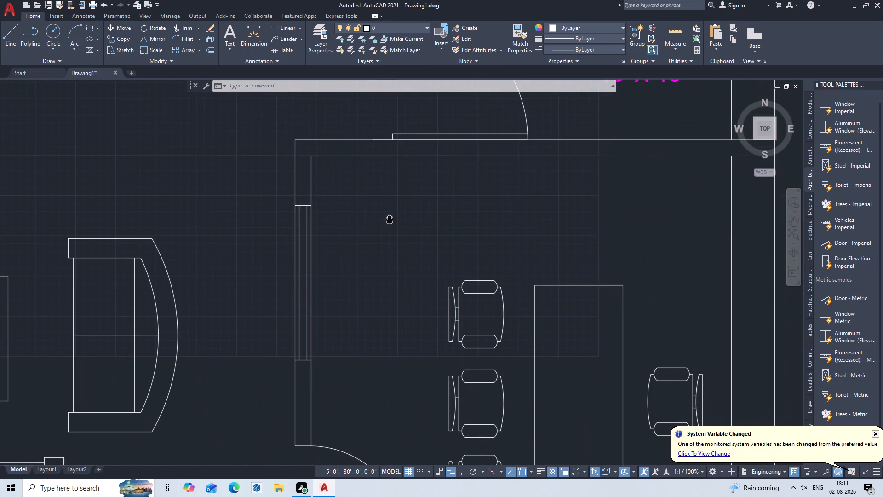
middle_drag(390, 219, 388, 219)
key(t)
key(Return)
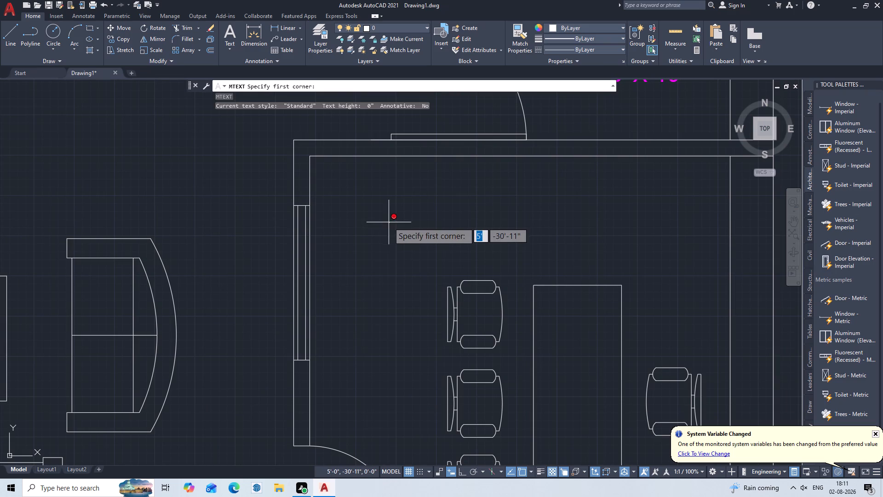
click(361, 188)
click(392, 211)
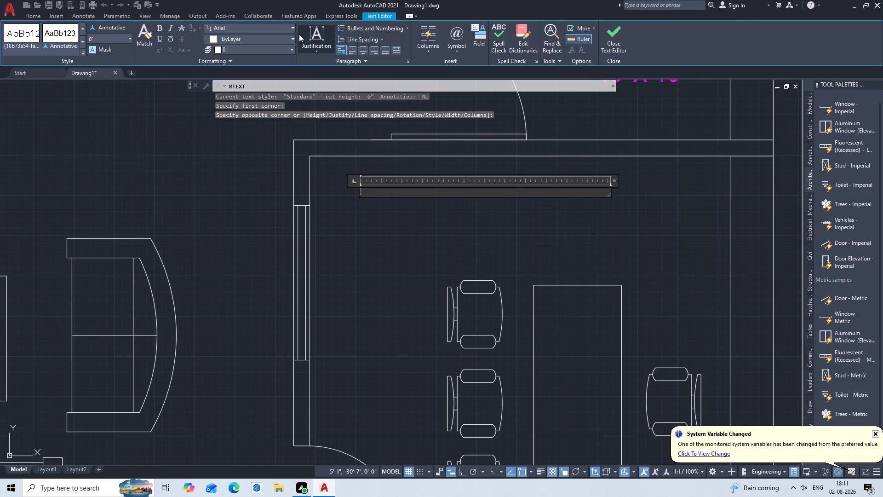
click(288, 40)
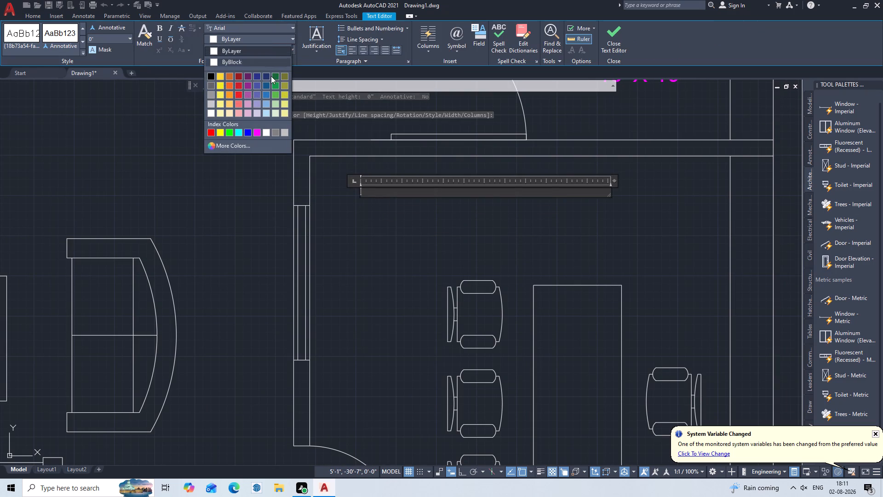
click(257, 130)
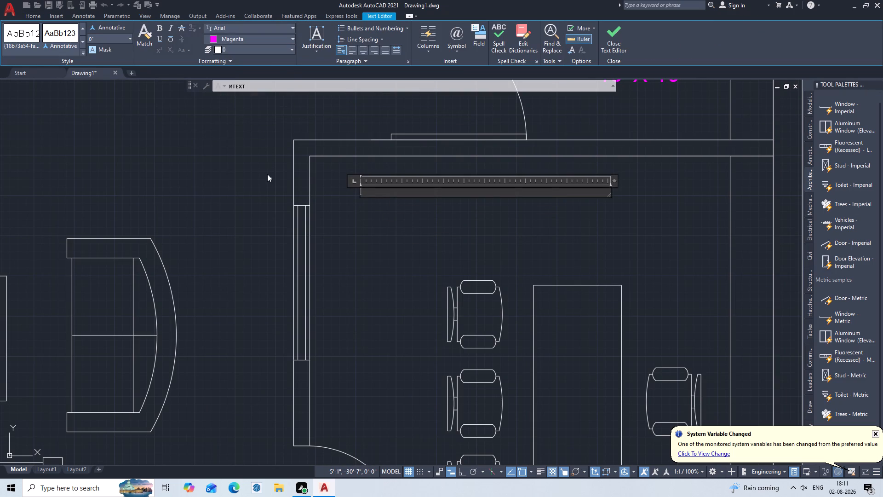
key(m)
text(ANA)
key(g)
key(e)
text(R R)
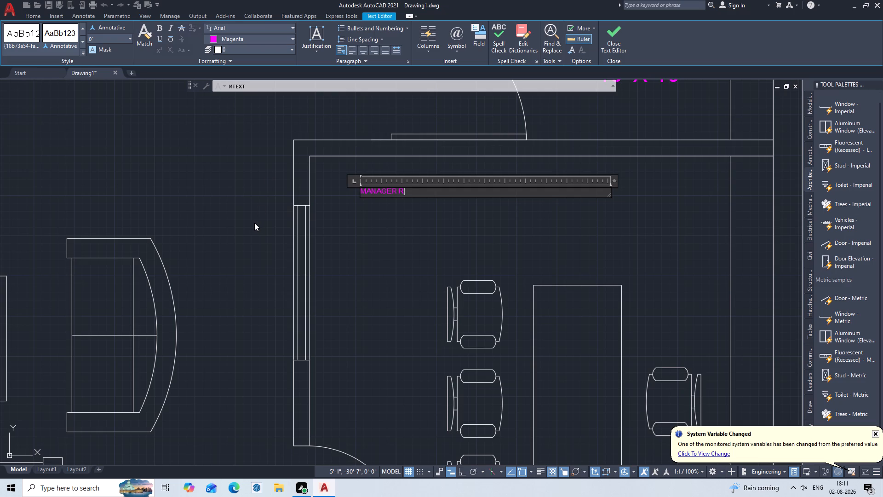
text(OOM)
key(Return)
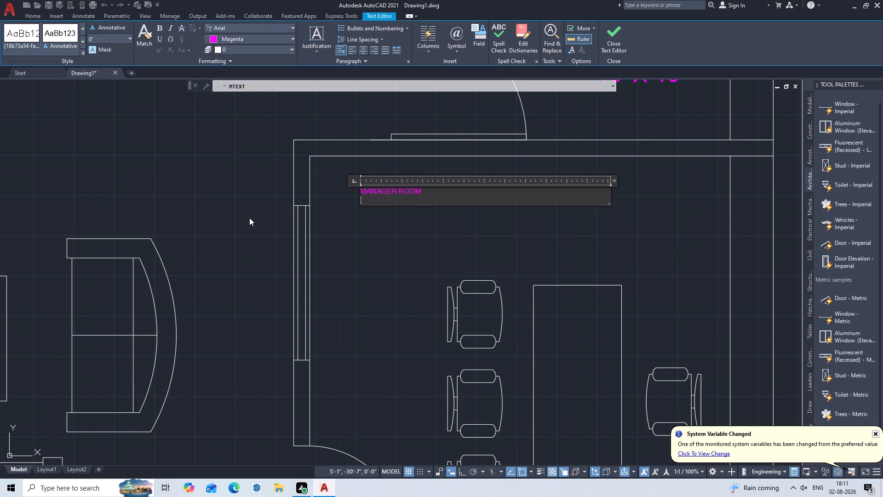
Add the size 12' X 10' as the second line of the MANAGER ROOM label and save the text.
text(12)
text(' X)
key(space)
text(10)
key(apostrophe)
key(Return)
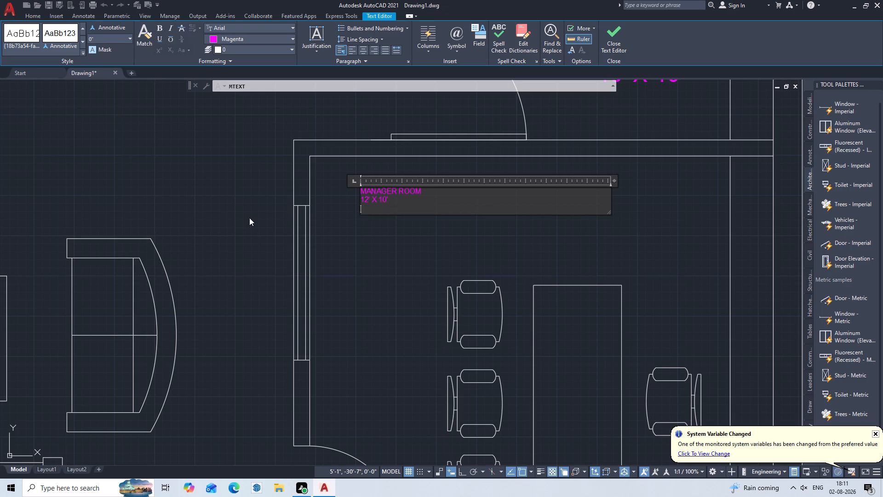
key(Escape)
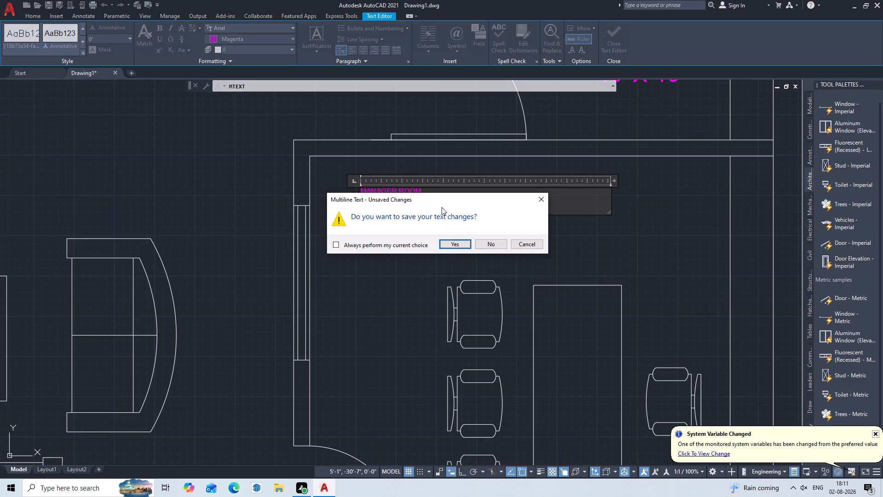
click(460, 245)
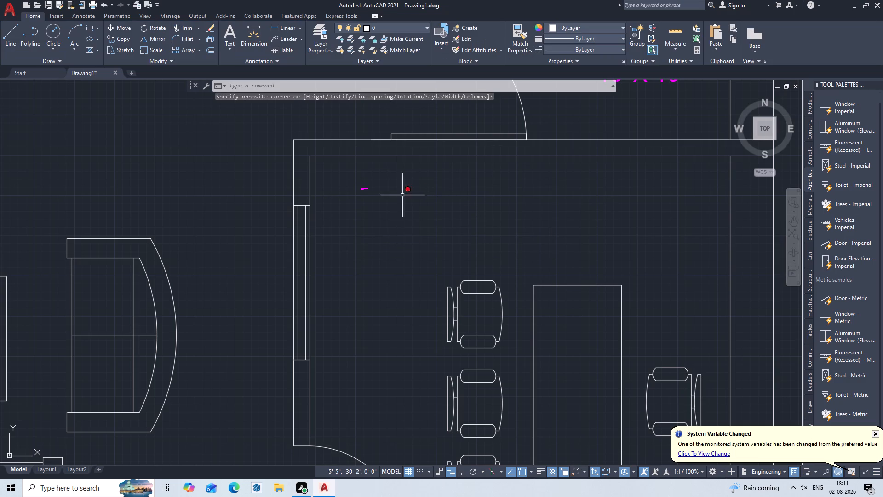
Set the text height of the MANAGER ROOM label to 5".
click(378, 176)
drag(347, 235, 352, 224)
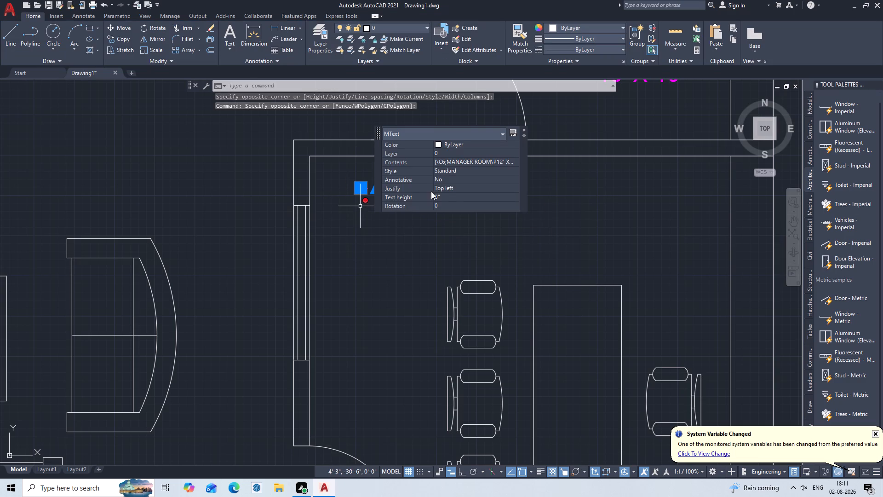
double_click(450, 196)
click(453, 194)
key(BackSpace)
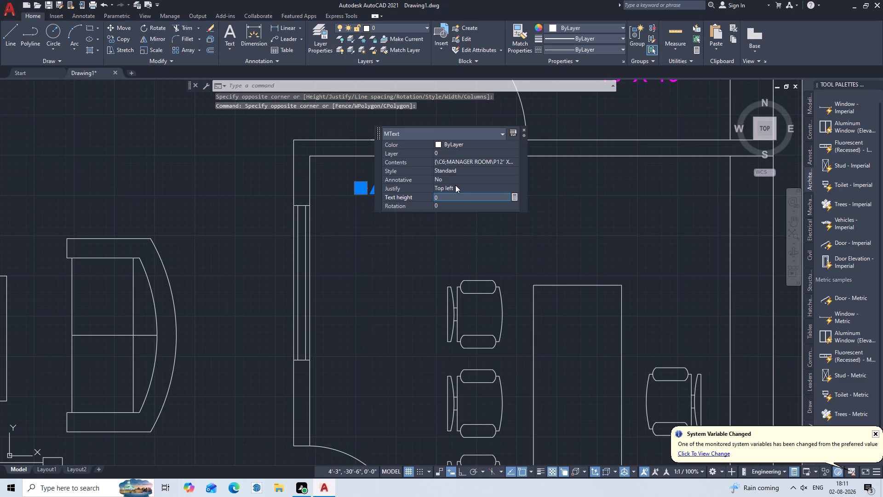
key(BackSpace)
key(5)
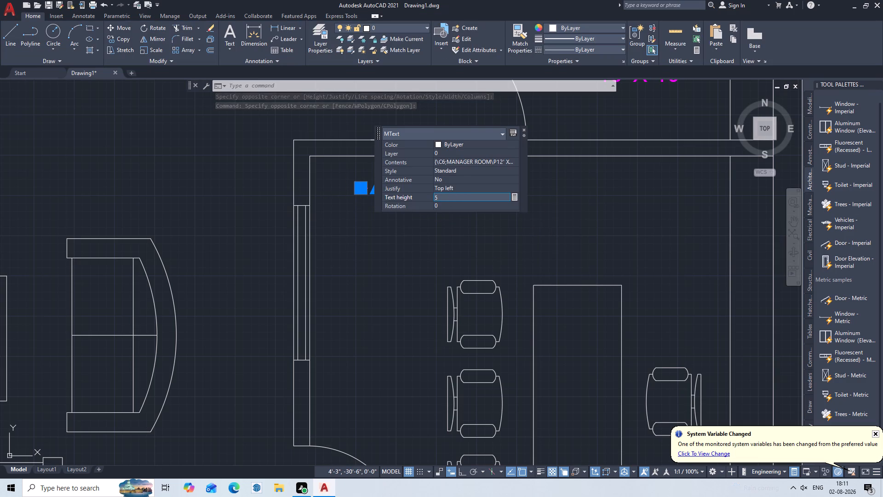
key(Return)
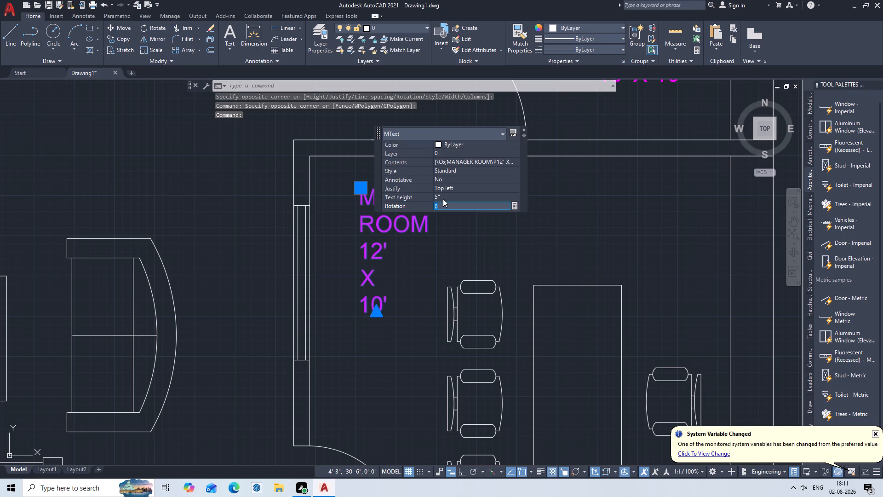
key(Escape)
key(Escape)
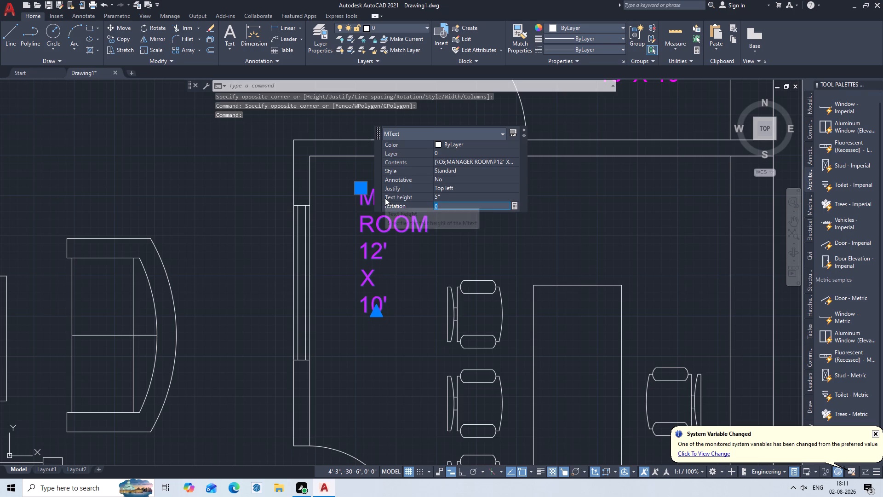
key(Escape)
key(Escape)
key(Escape)
key(Escape)
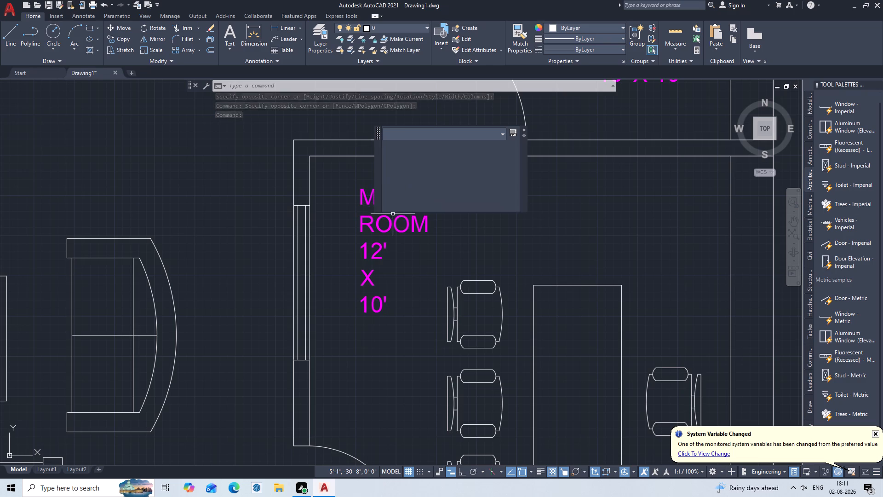
Widen the MANAGER ROOM label's text frame so the room name and 12' X 10' each fit on a single line.
click(444, 196)
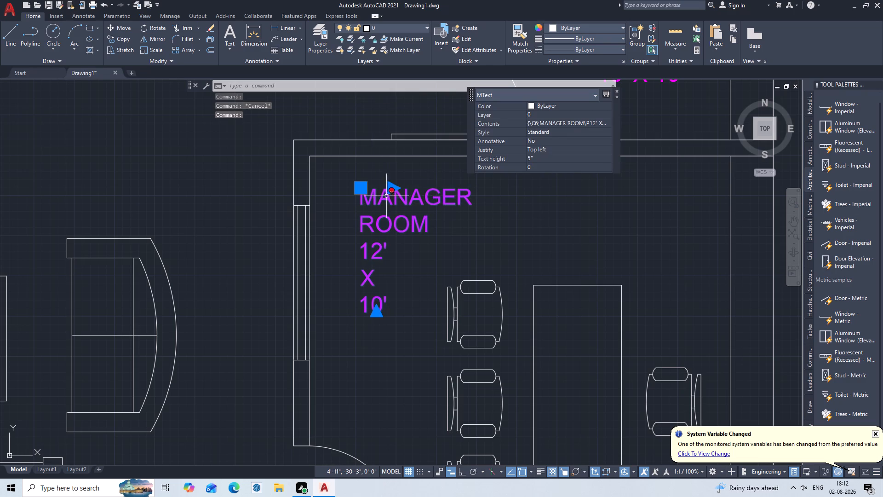
drag(388, 188, 395, 185)
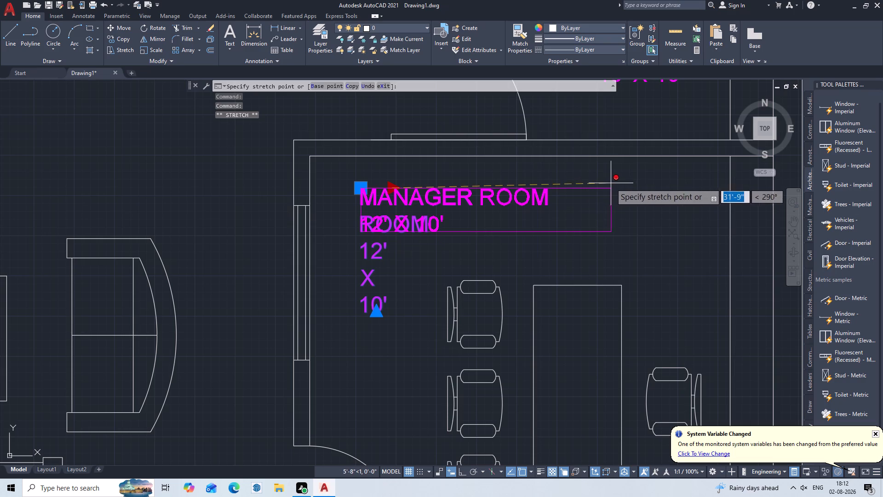
click(612, 184)
key(Escape)
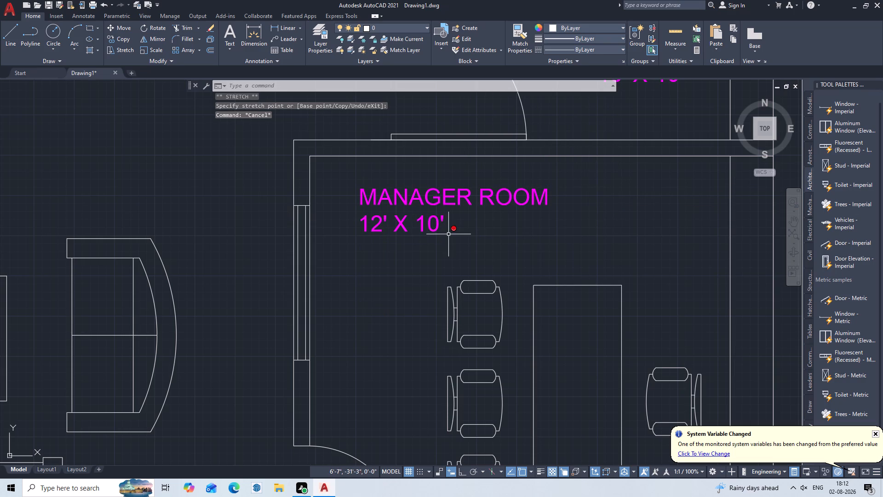
Start a magenta multiline text label above the sofas in the central lounge, reading WAITING with AREA on the second line.
scroll(471, 271, down, 1)
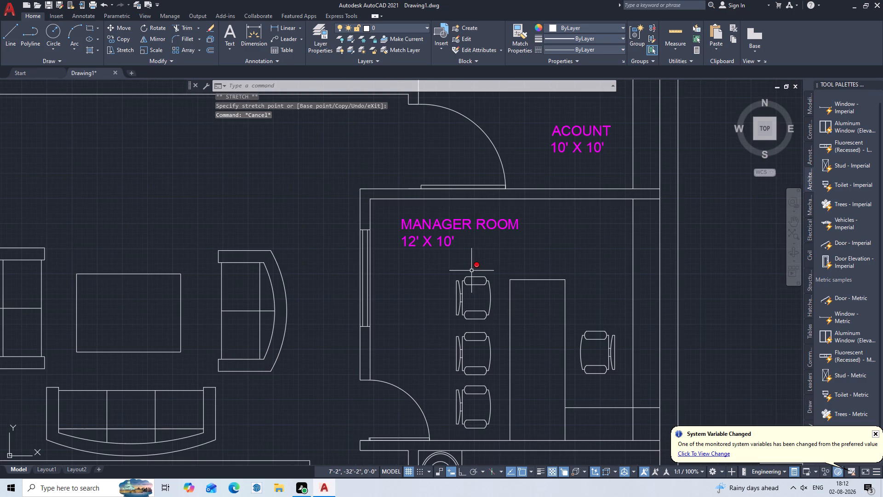
middle_drag(473, 270, 538, 156)
scroll(510, 182, down, 2)
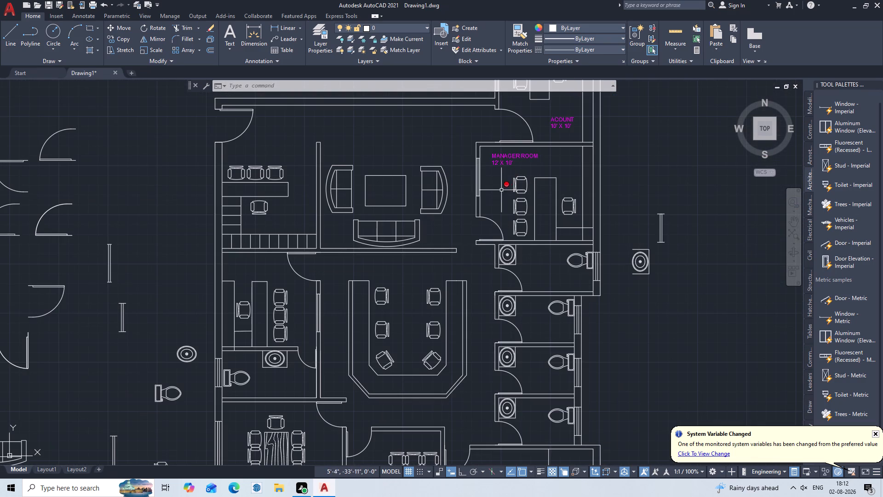
middle_drag(495, 179, 522, 208)
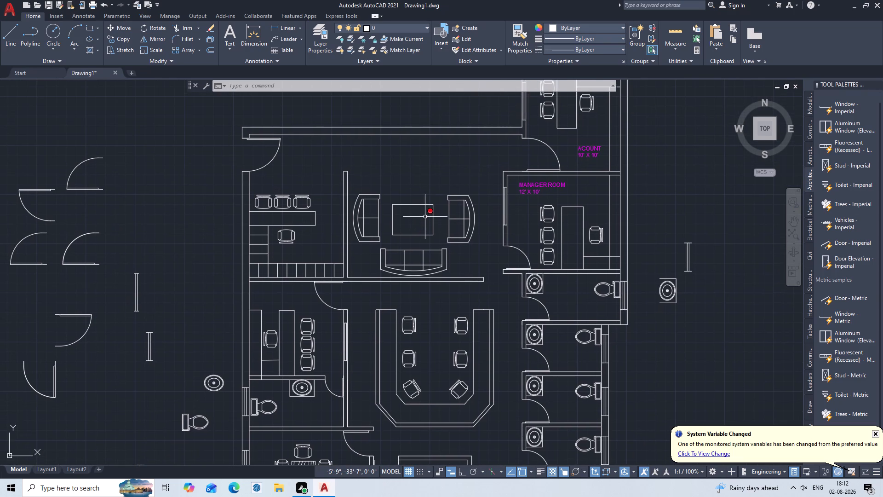
middle_drag(404, 168, 413, 222)
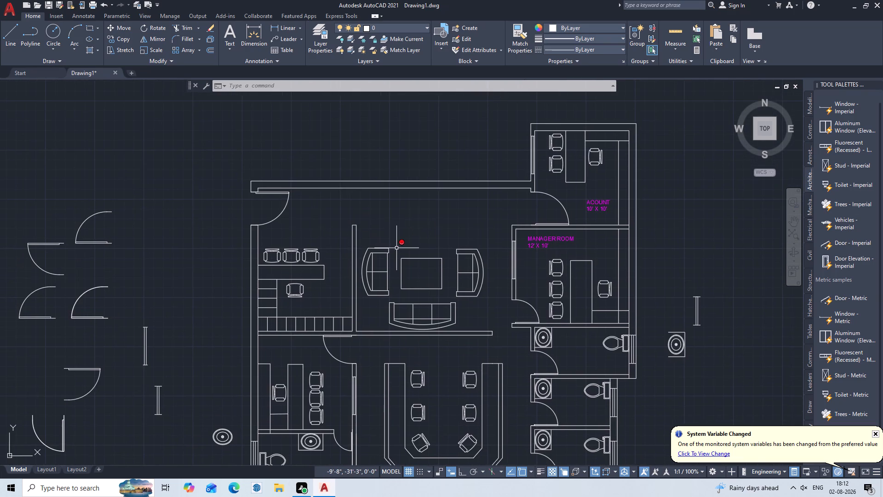
scroll(396, 248, up, 3)
scroll(396, 248, down, 1)
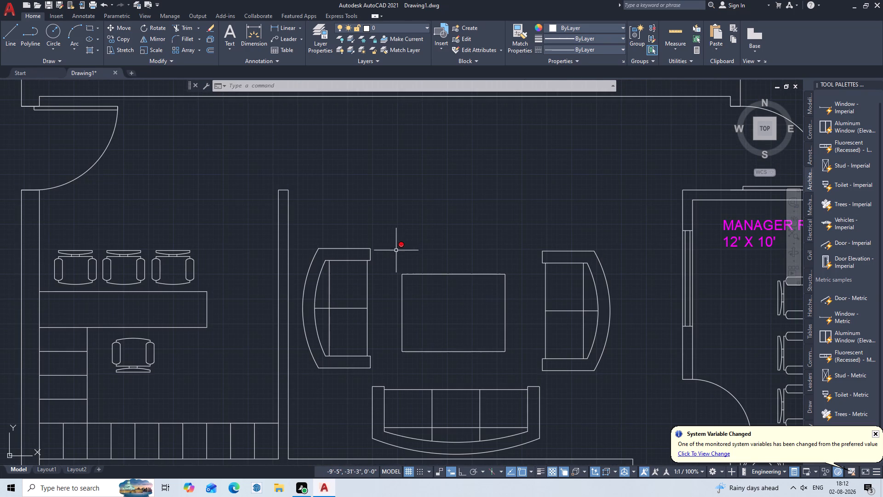
key(t)
key(Return)
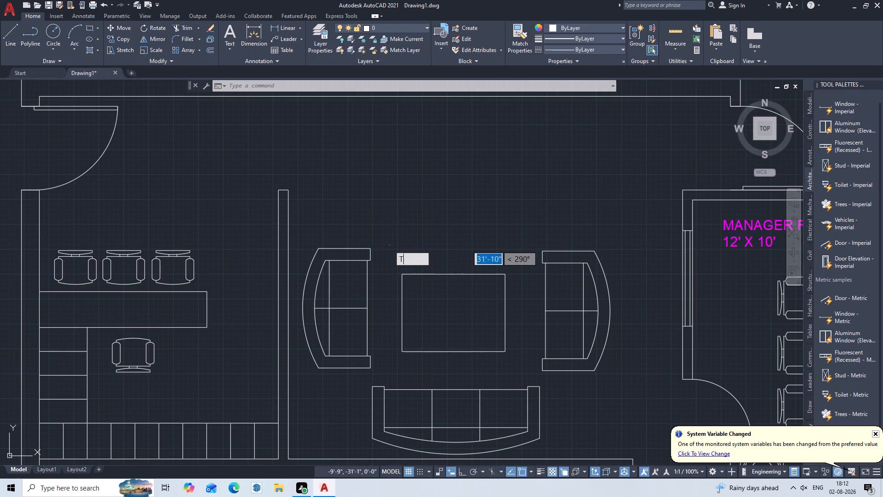
click(357, 191)
click(431, 208)
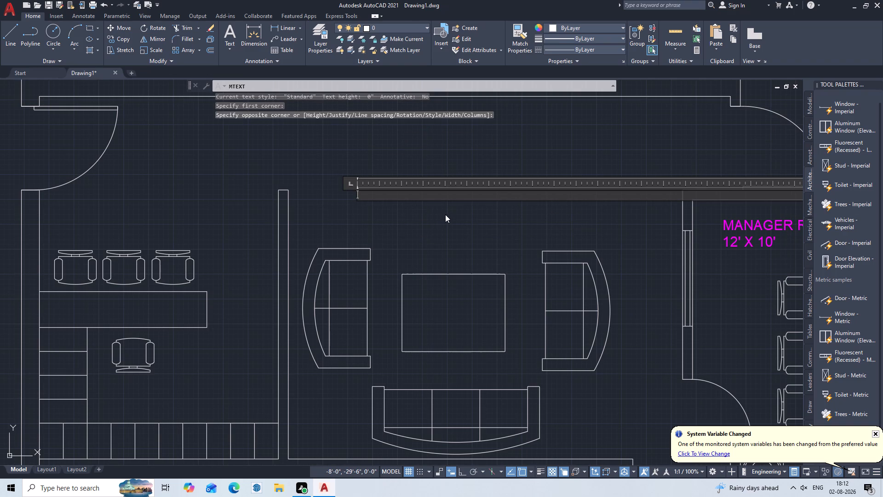
click(286, 40)
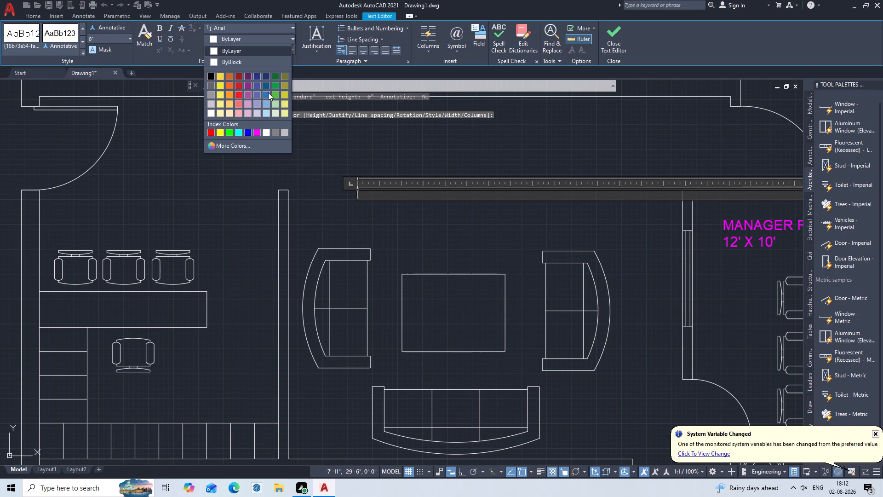
click(257, 130)
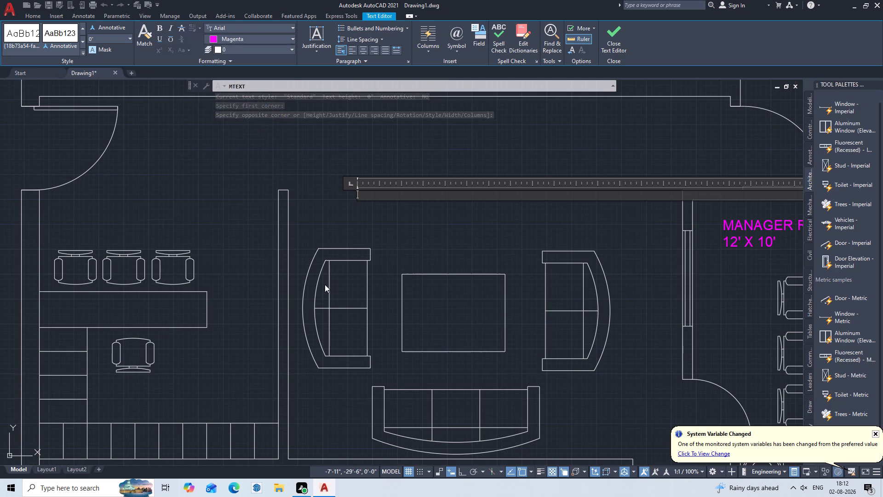
text(WA)
key(i)
text(TING)
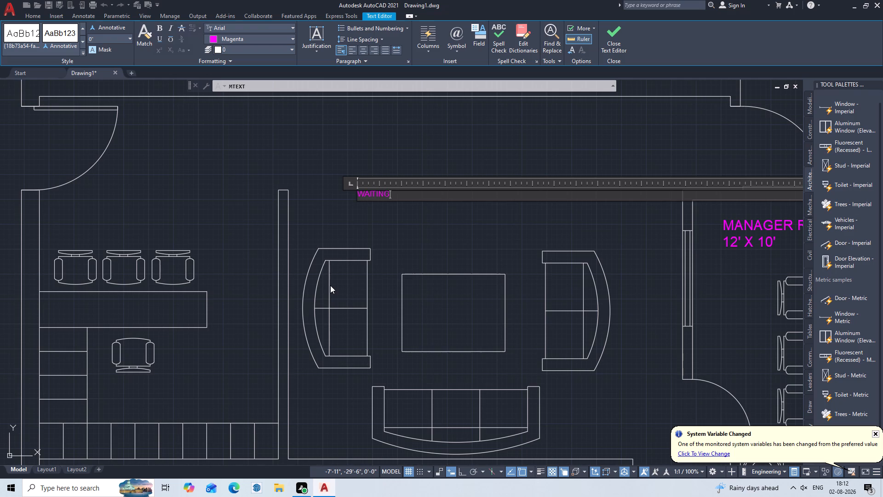
key(Return)
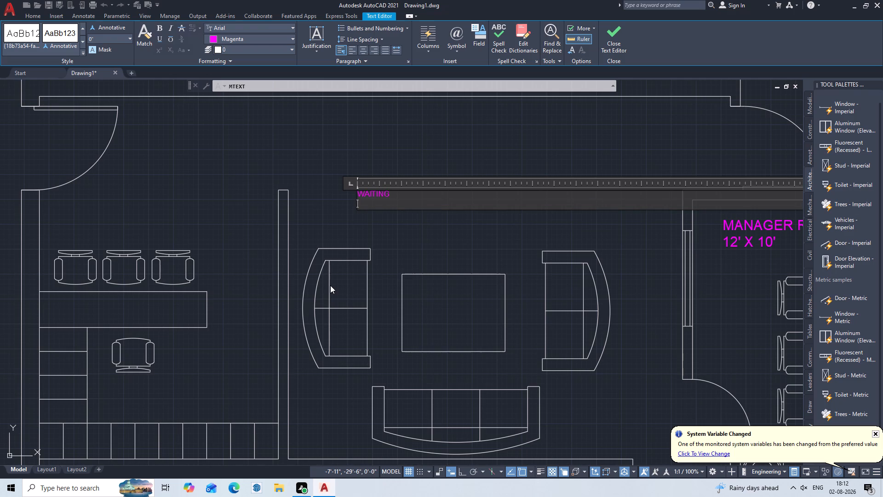
text(AREA)
Add the size 14'5" X 15'9" after AREA in the WAITING AREA label and save the text.
key(space)
text(14')
key(5)
key(shift+quotedbl)
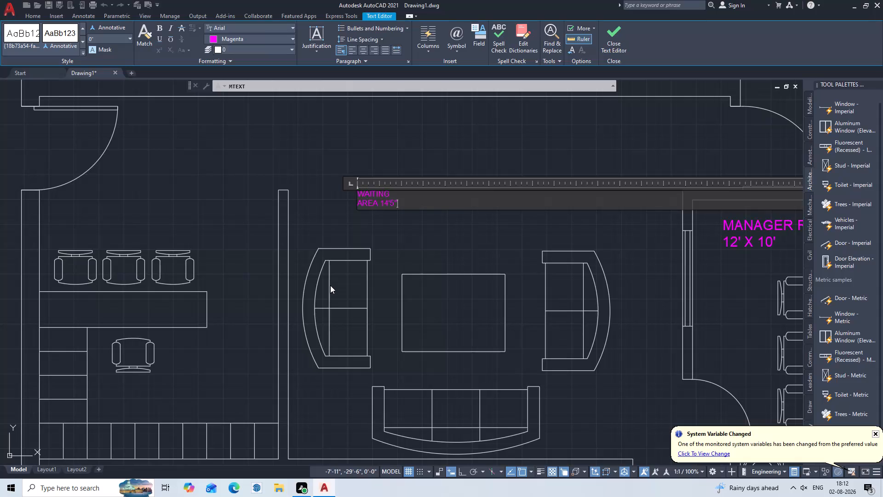
key(space)
text(X)
key(space)
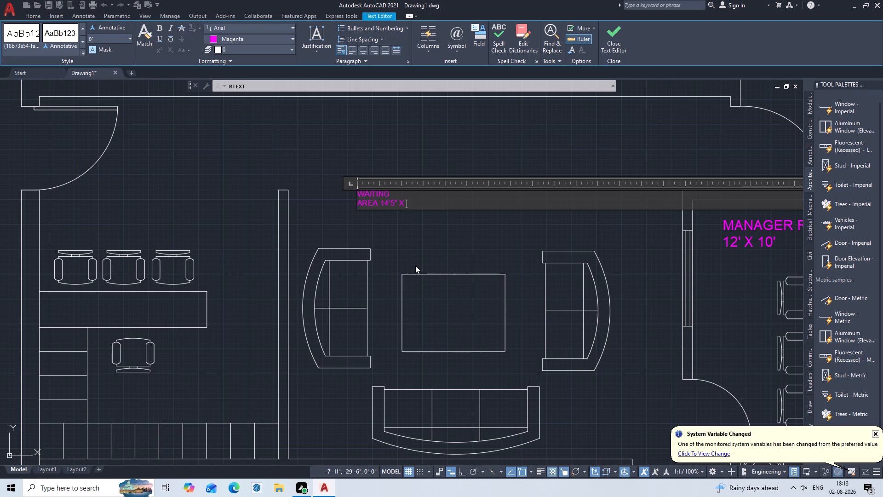
text(15)
key(apostrophe)
key(9)
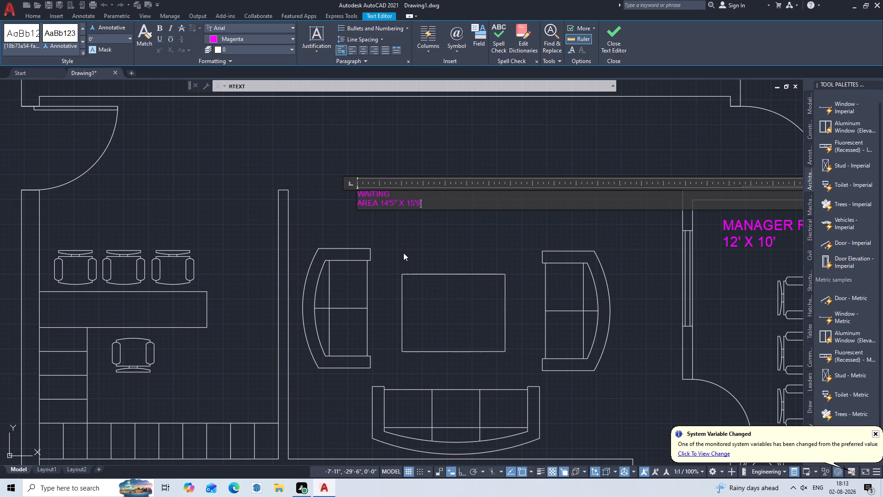
key(shift+quotedbl)
key(Escape)
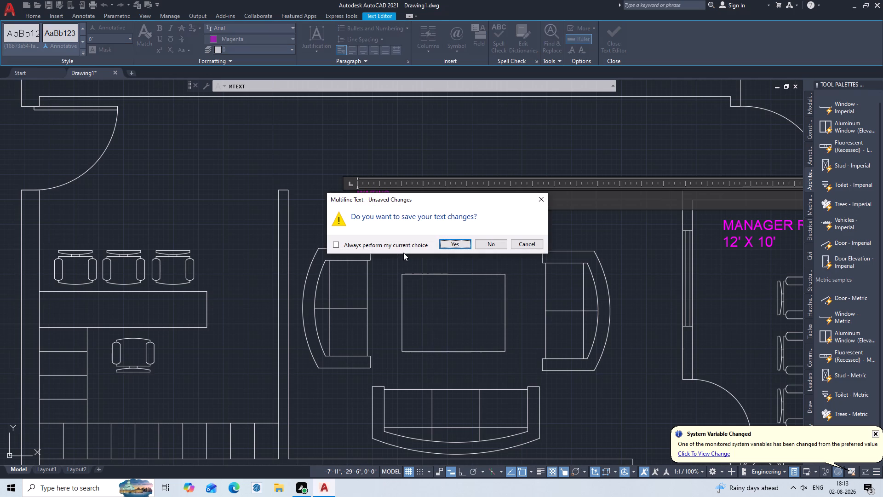
click(445, 242)
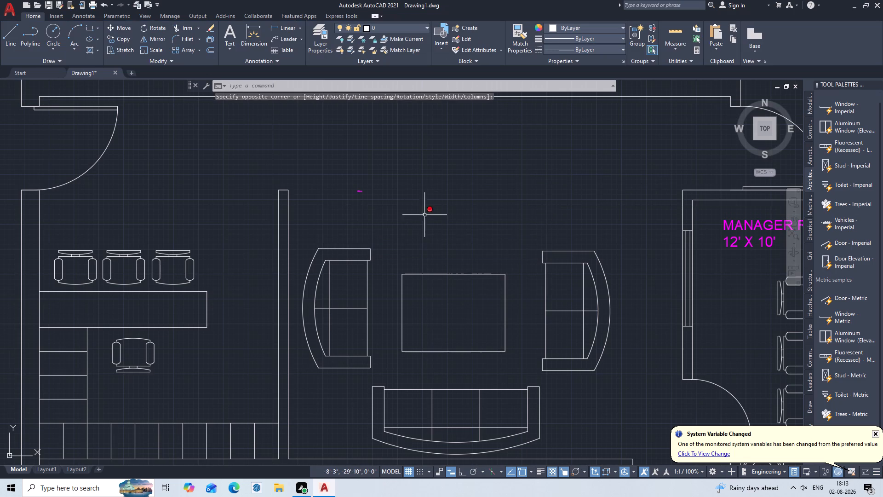
Set the text height of the WAITING AREA label to 5".
drag(404, 173, 399, 175)
click(342, 217)
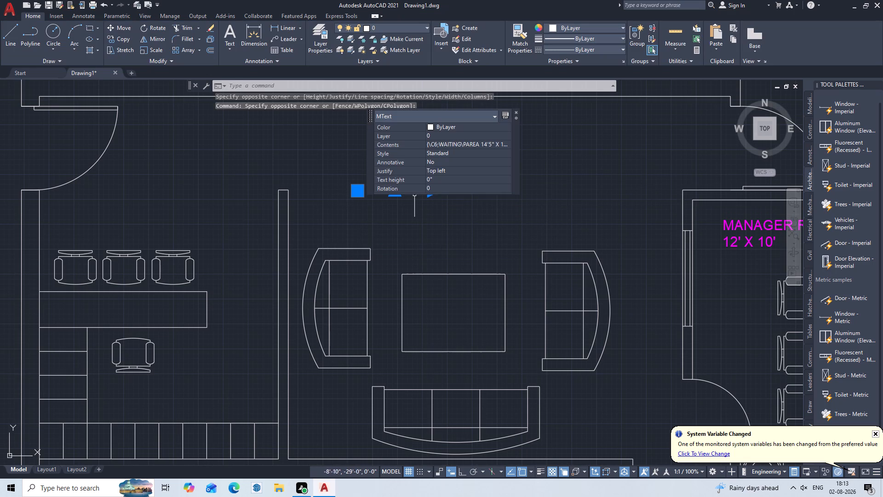
click(454, 178)
key(BackSpace)
key(BackSpace)
key(BackSpace)
key(BackSpace)
key(BackSpace)
key(BackSpace)
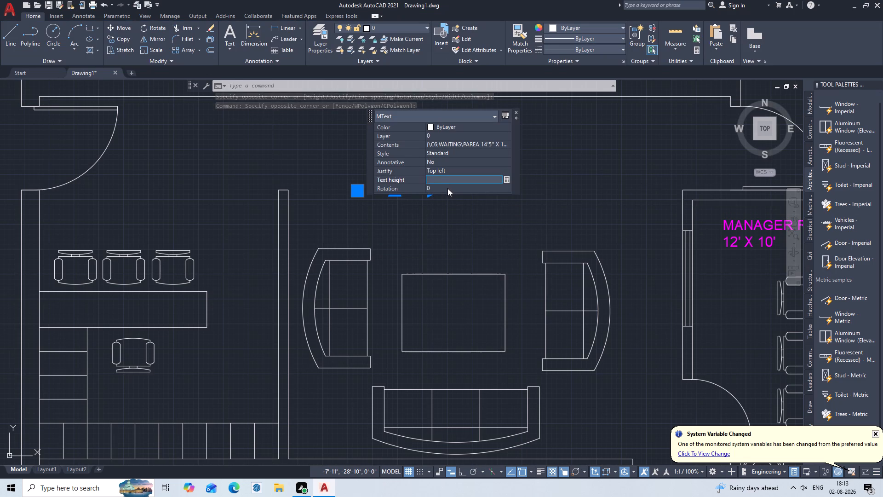
key(5)
key(Return)
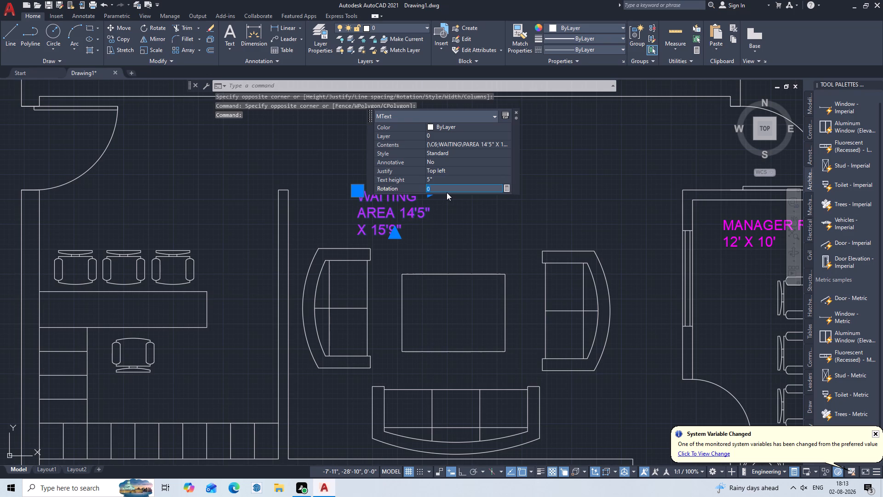
key(Escape)
Widen the WAITING AREA label's text frame so AREA 14'5" X 15'9" fits on a single line.
click(412, 211)
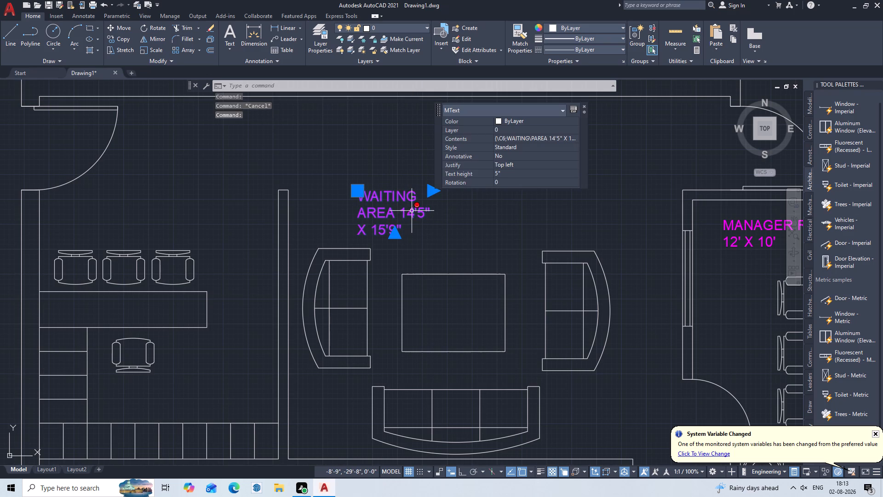
triple_click(427, 195)
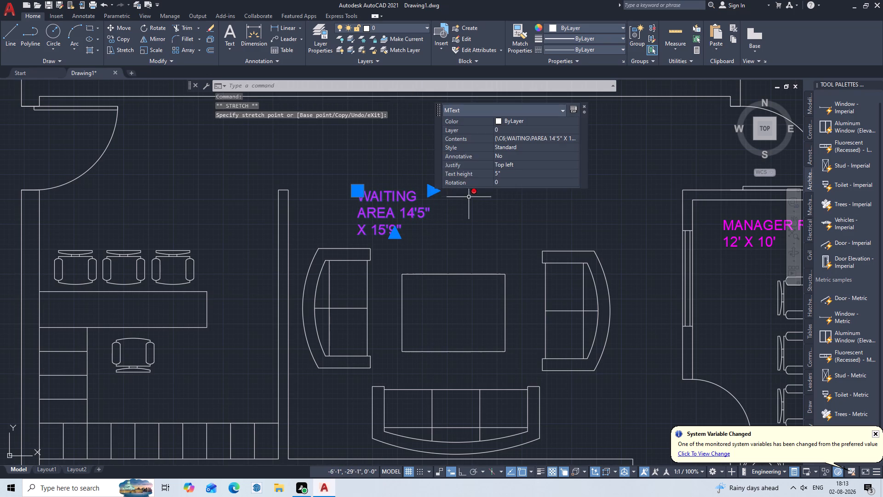
click(431, 189)
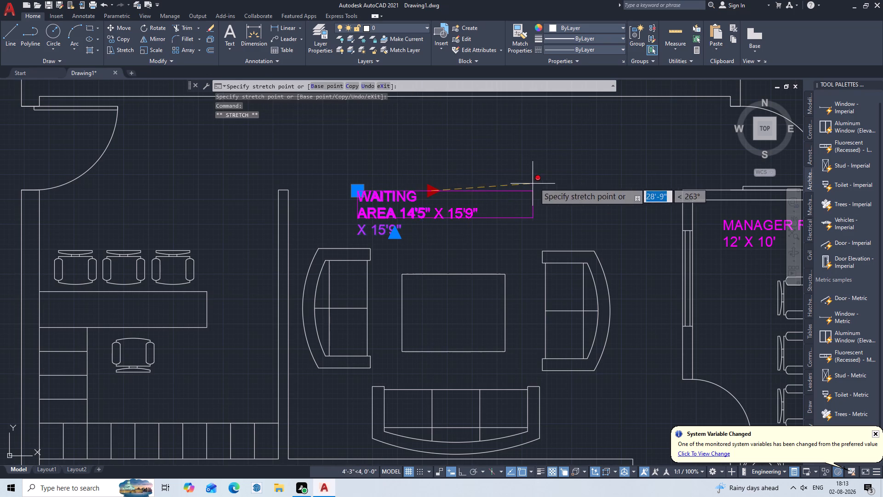
click(583, 191)
key(Escape)
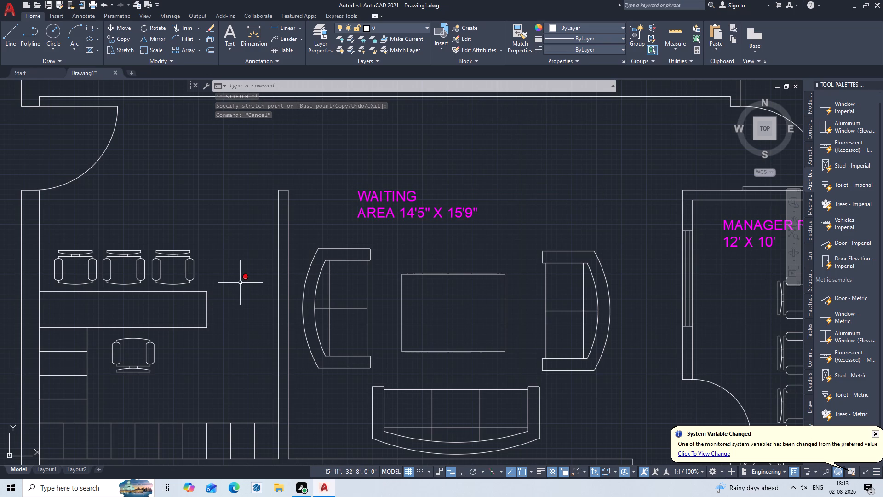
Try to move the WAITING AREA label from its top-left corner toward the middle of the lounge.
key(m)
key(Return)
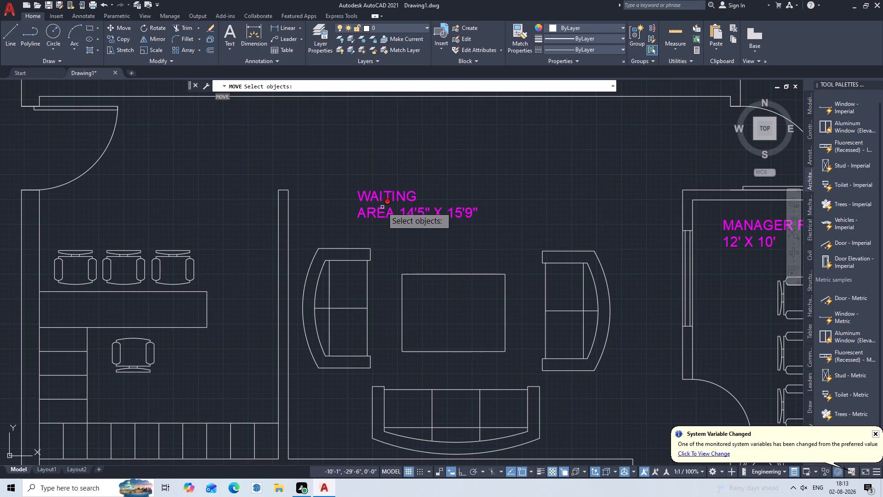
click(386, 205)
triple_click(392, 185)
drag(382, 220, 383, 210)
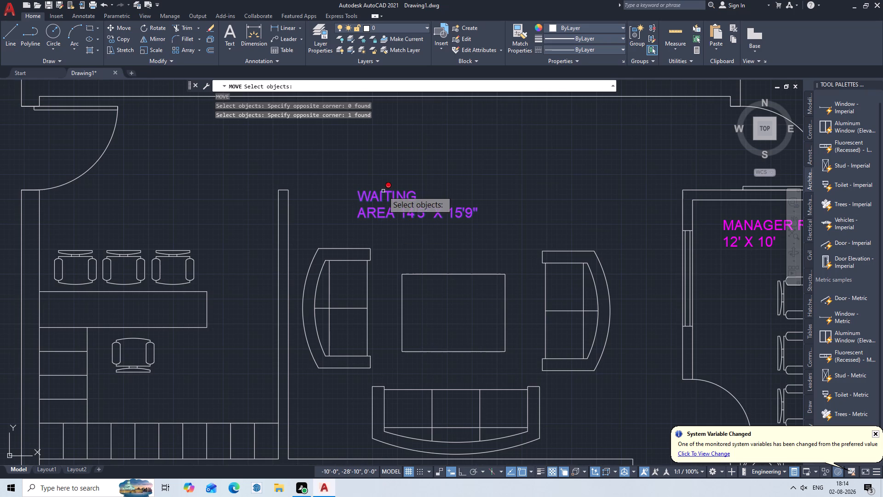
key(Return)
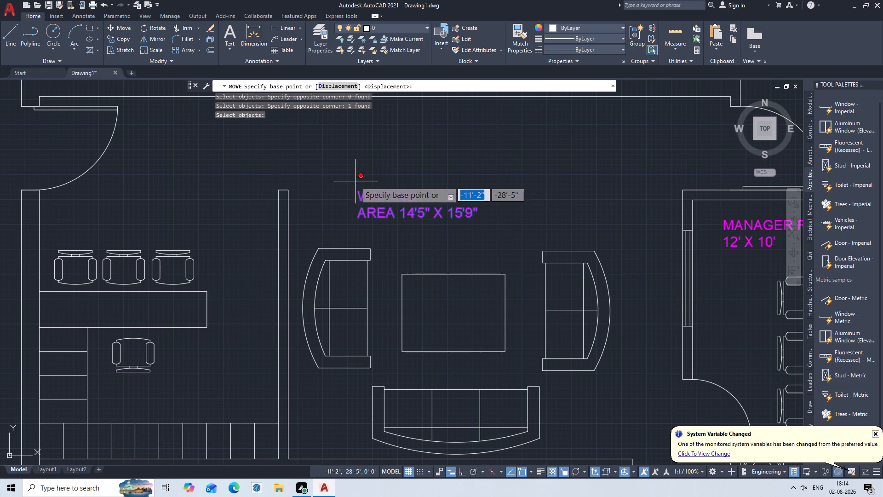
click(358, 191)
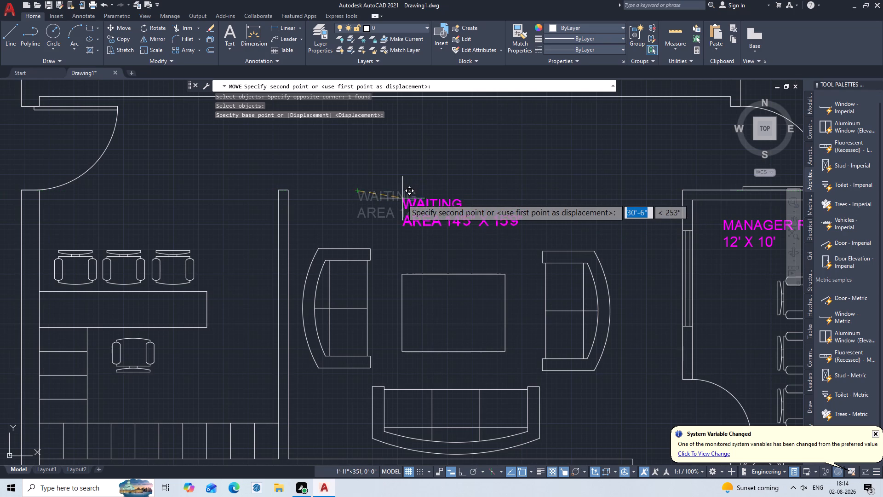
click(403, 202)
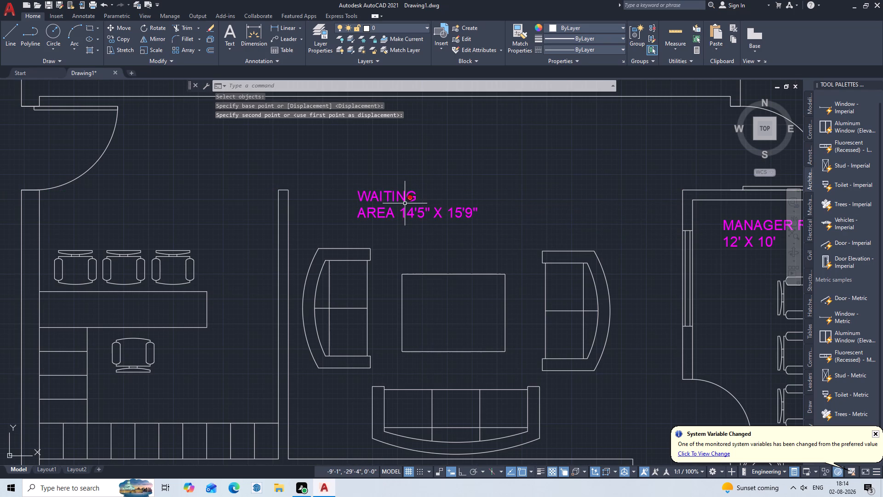
Move the WAITING AREA label from its bottom-left corner so it sits centred above the lounge's coffee table.
key(m)
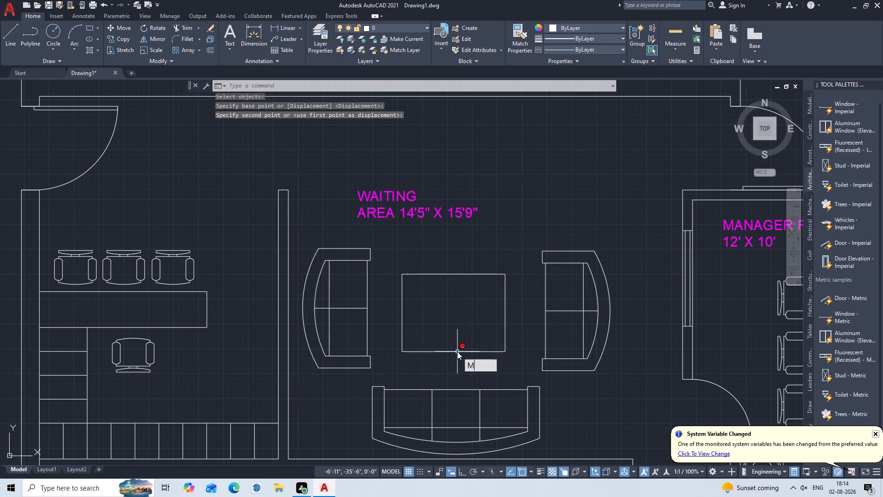
key(Return)
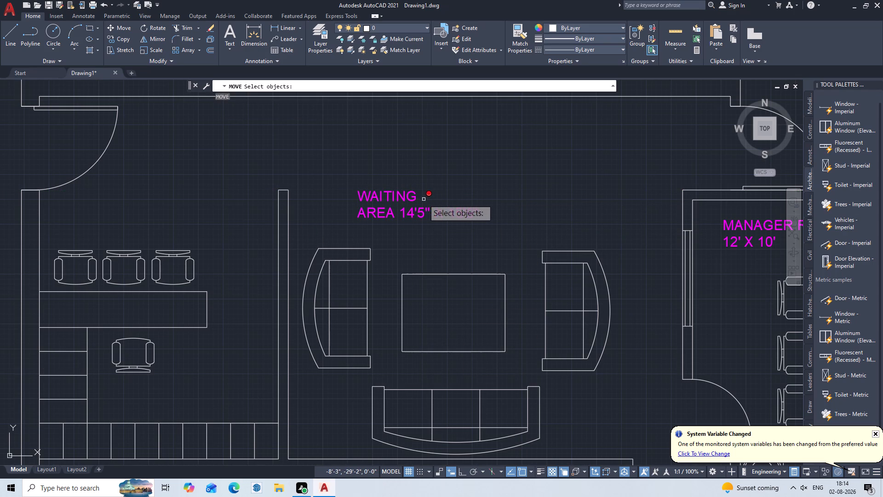
click(415, 197)
key(Return)
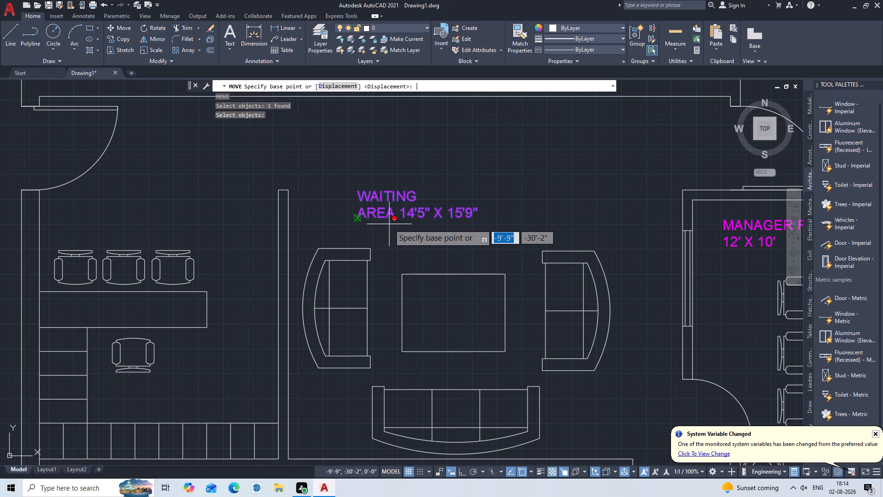
double_click(355, 218)
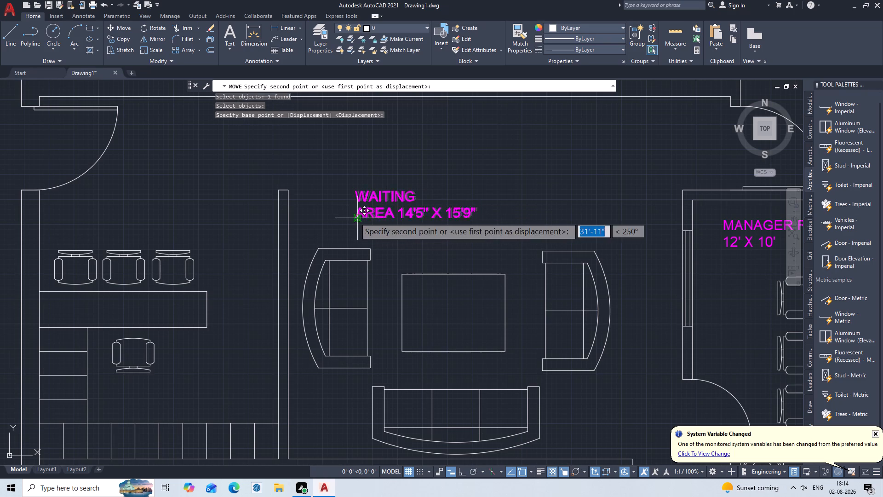
click(406, 229)
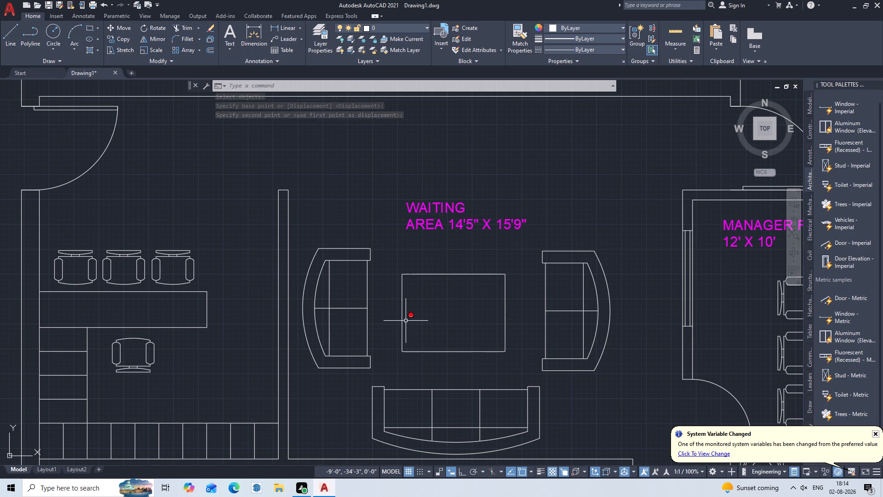
Start a multiline text frame above the three chairs at the desk near the entrance door.
scroll(523, 188, down, 2)
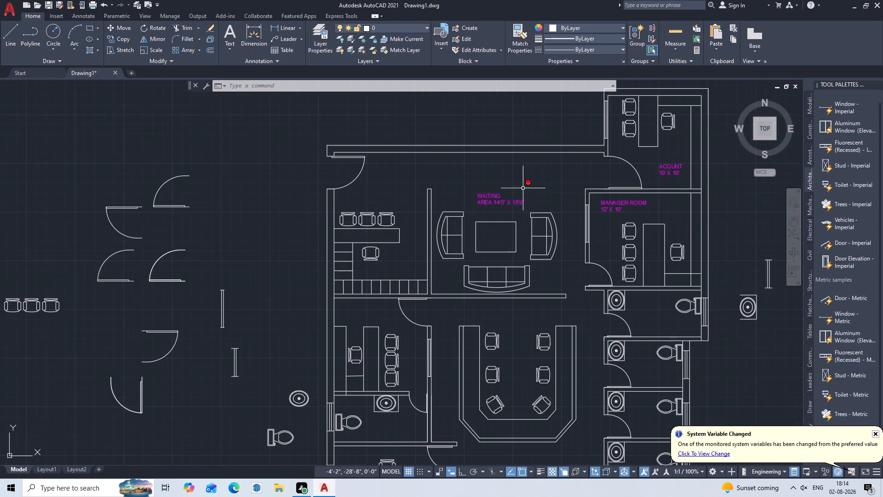
middle_drag(518, 197, 536, 254)
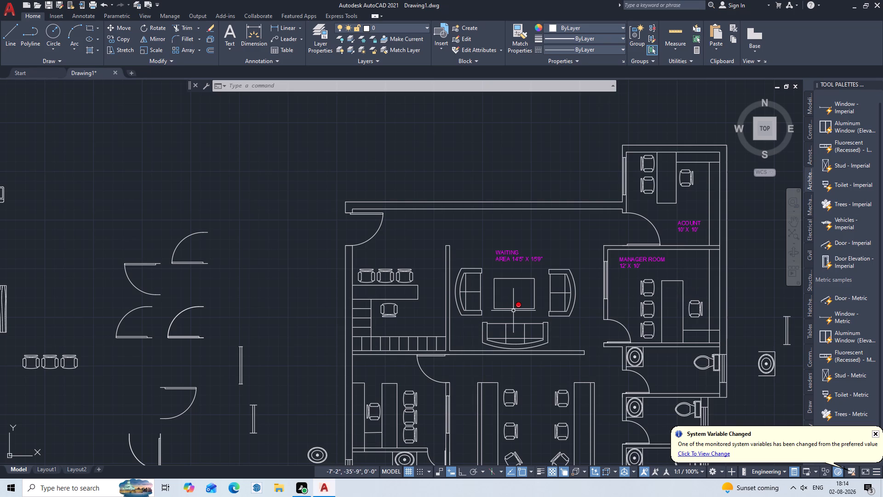
key(t)
key(Return)
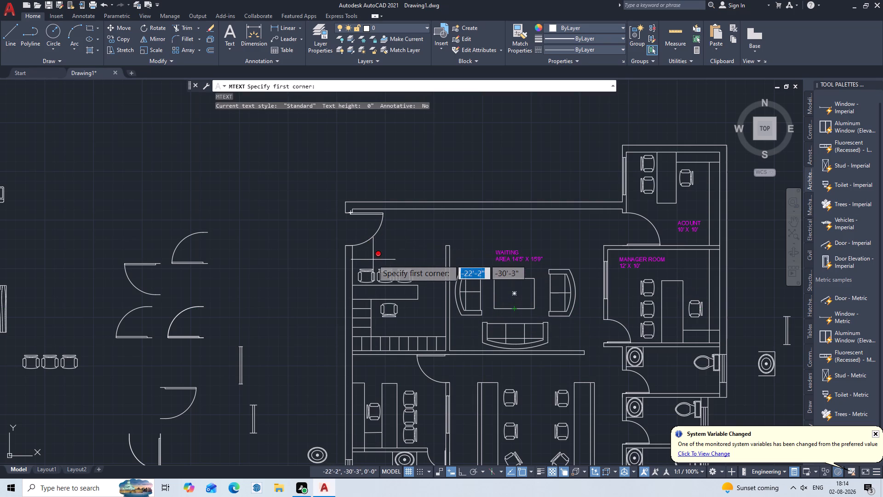
scroll(373, 260, up, 3)
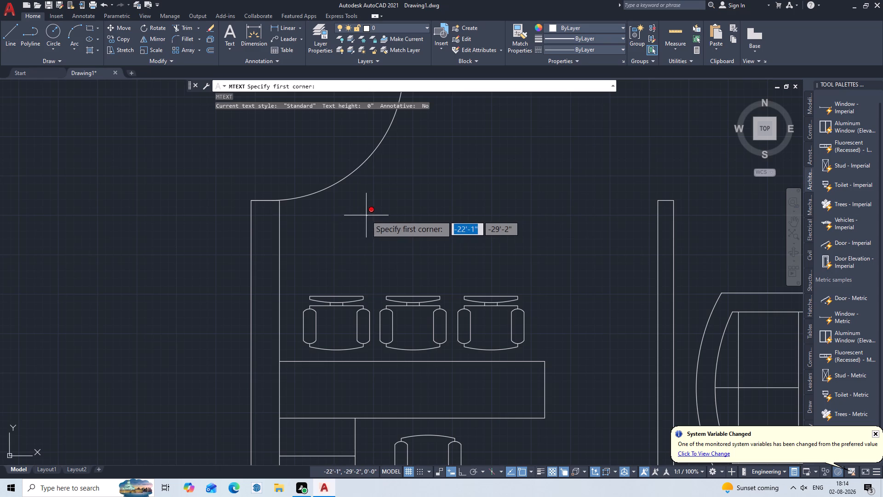
click(341, 222)
click(441, 247)
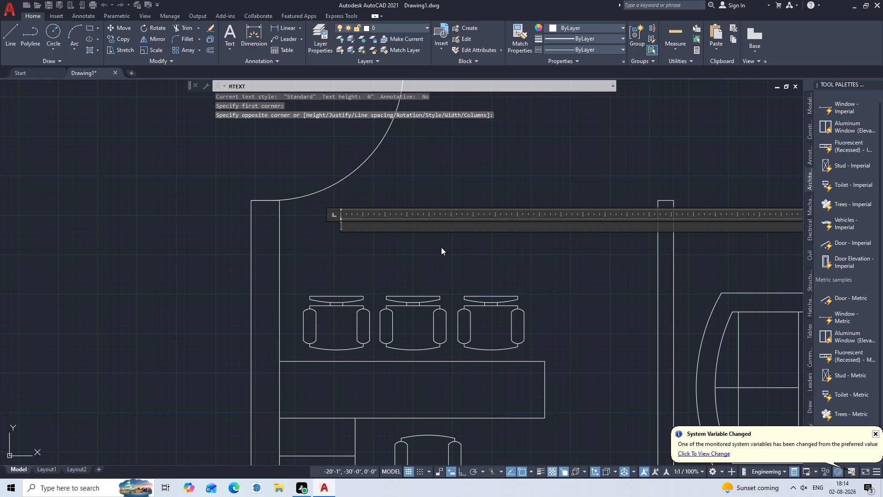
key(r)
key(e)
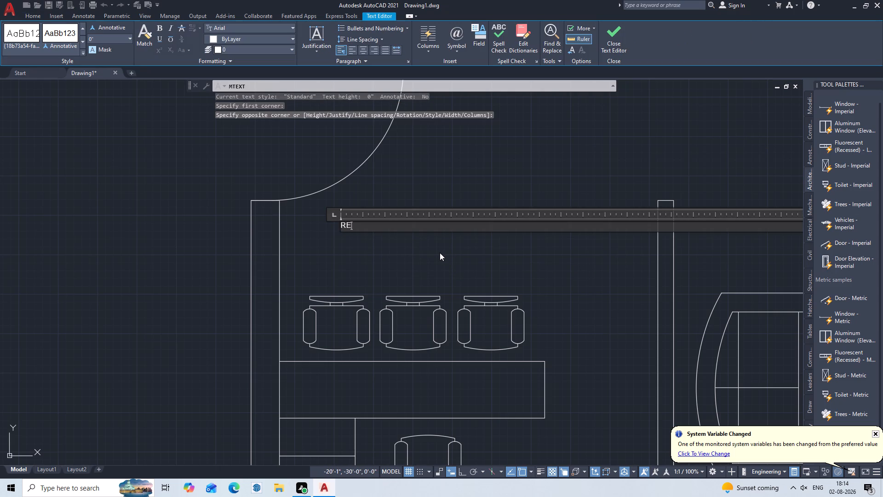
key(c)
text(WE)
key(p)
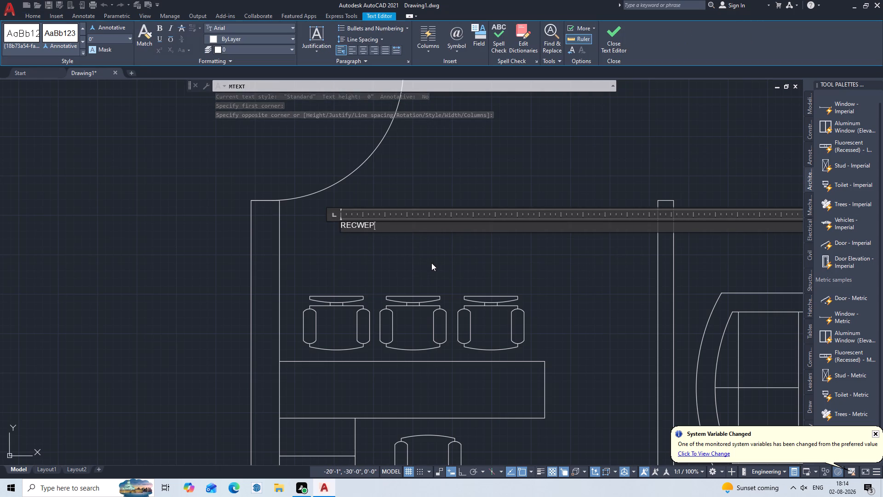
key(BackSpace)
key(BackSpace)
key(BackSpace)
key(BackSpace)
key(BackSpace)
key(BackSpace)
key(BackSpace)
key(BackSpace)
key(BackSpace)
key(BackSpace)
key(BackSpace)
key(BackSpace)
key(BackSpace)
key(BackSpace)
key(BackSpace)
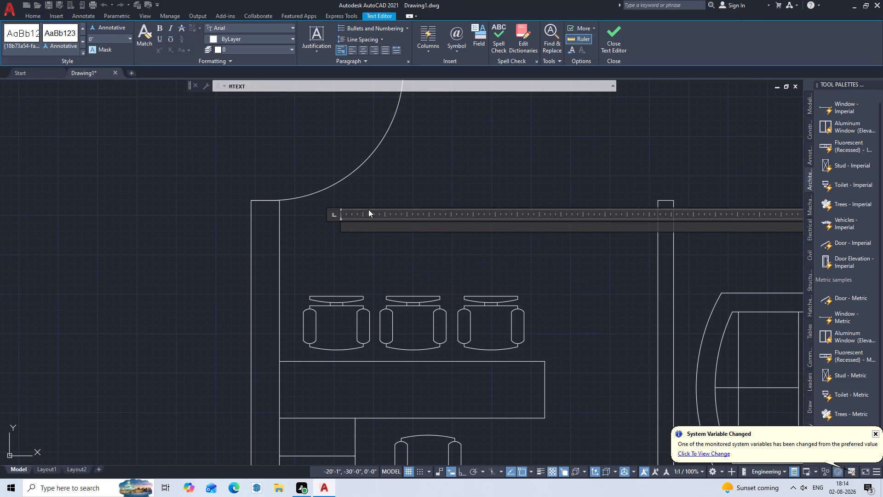
Enter RECEPTION in magenta in the open text frame above the three chairs and save the text.
click(287, 42)
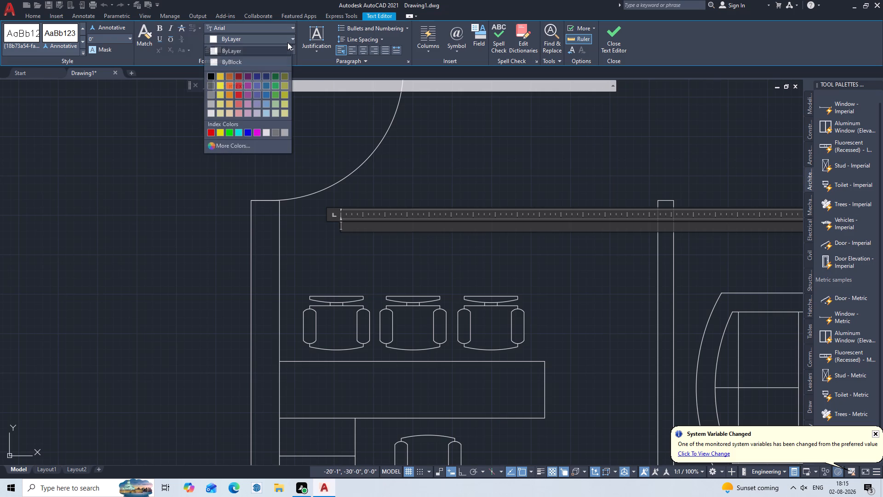
click(260, 134)
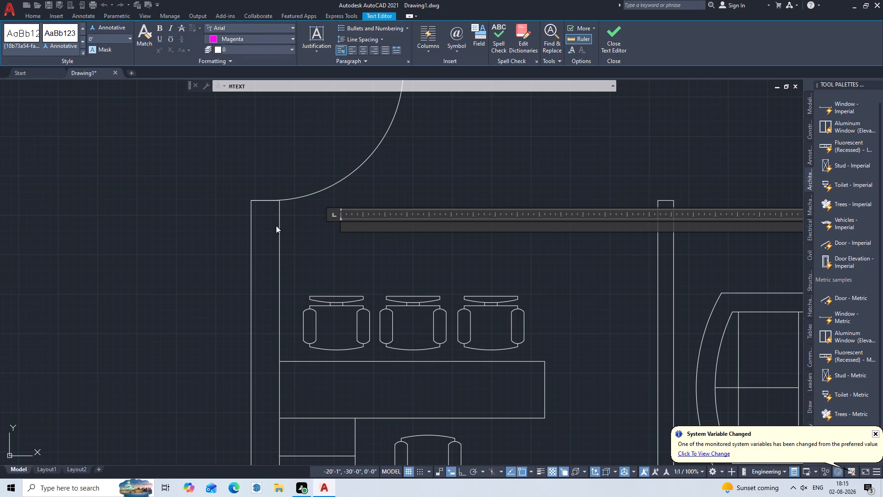
key(r)
key(e)
text(CE)
text(PTION)
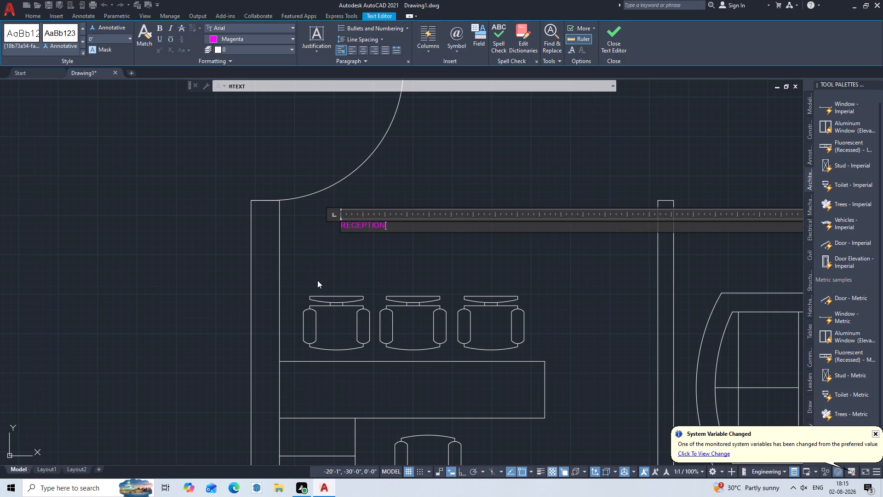
key(Escape)
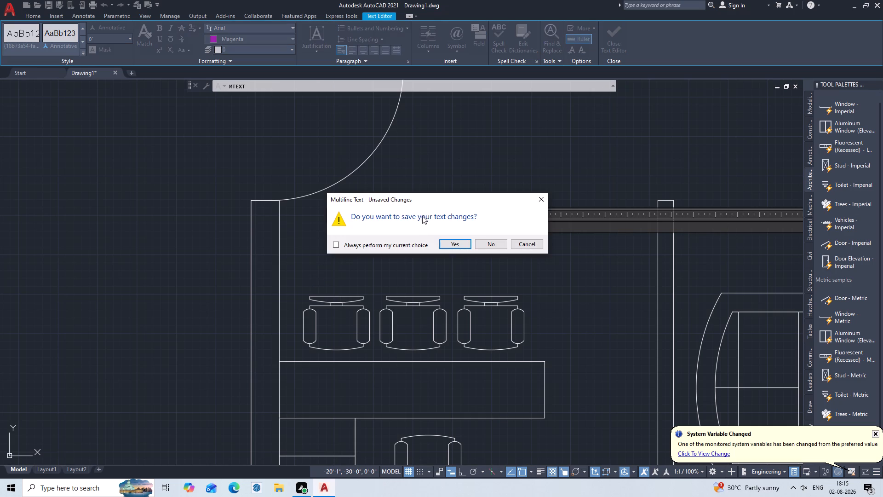
click(449, 244)
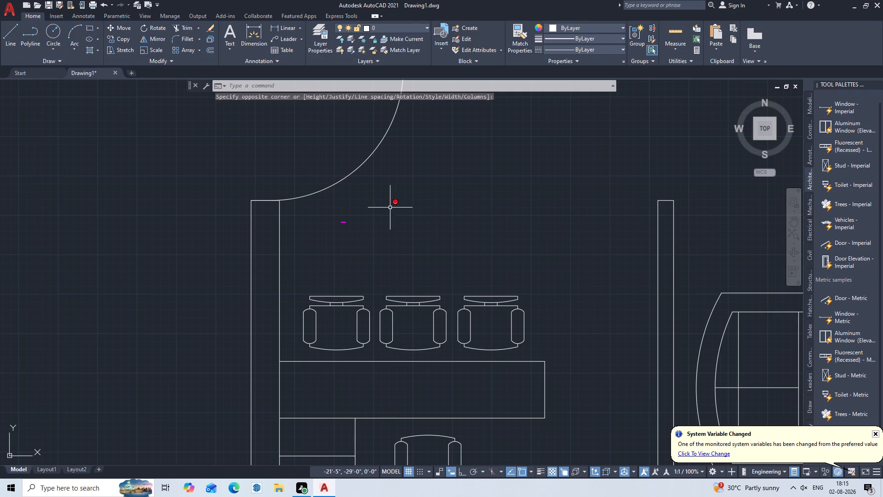
Set the RECEPTION label's text height to 5".
click(377, 213)
drag(316, 248, 316, 231)
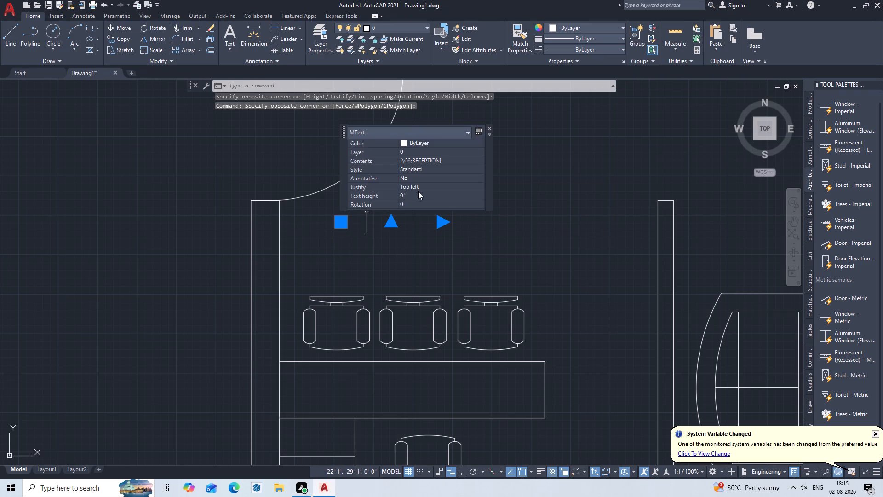
click(419, 196)
key(BackSpace)
key(BackSpace)
key(BackSpace)
key(BackSpace)
key(BackSpace)
key(BackSpace)
key(BackSpace)
key(BackSpace)
key(BackSpace)
key(BackSpace)
key(BackSpace)
key(BackSpace)
key(BackSpace)
key(BackSpace)
key(BackSpace)
key(BackSpace)
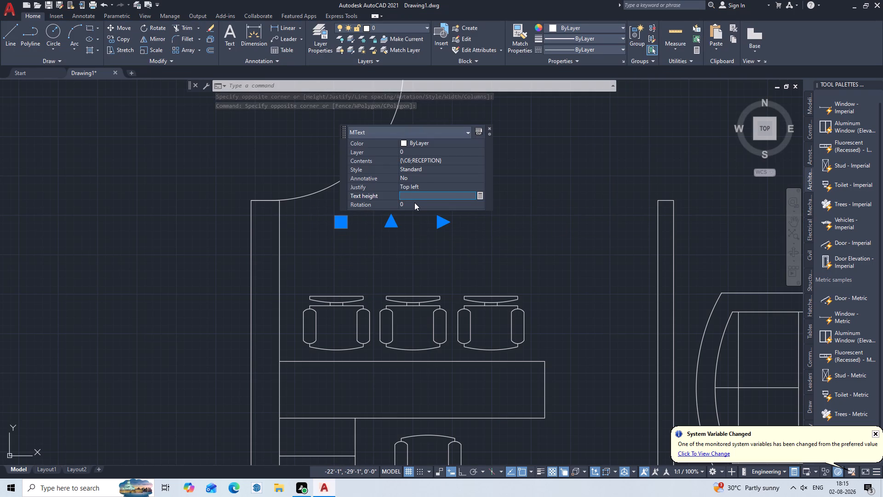
key(5)
key(Return)
key(Escape)
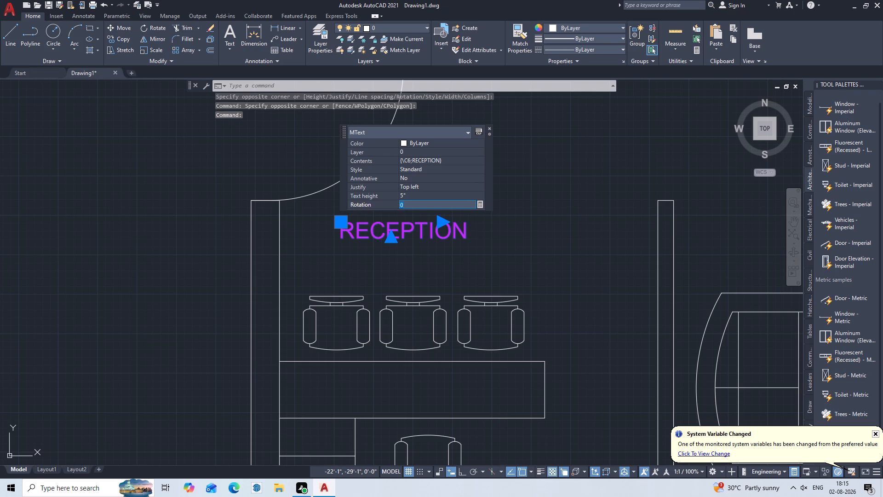
key(Escape)
key(Escape)
key(Escape)
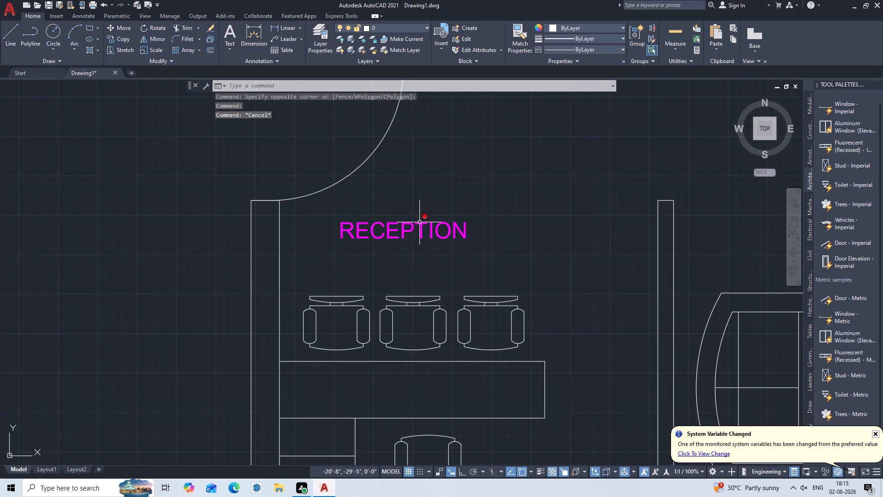
Move the RECEPTION label toward the middle of the reception room, above the chairs.
key(m)
key(Return)
click(404, 235)
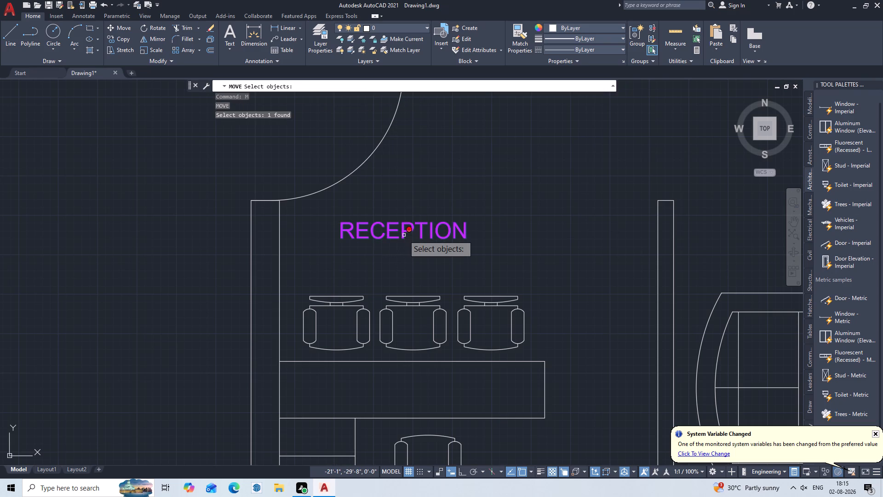
key(Return)
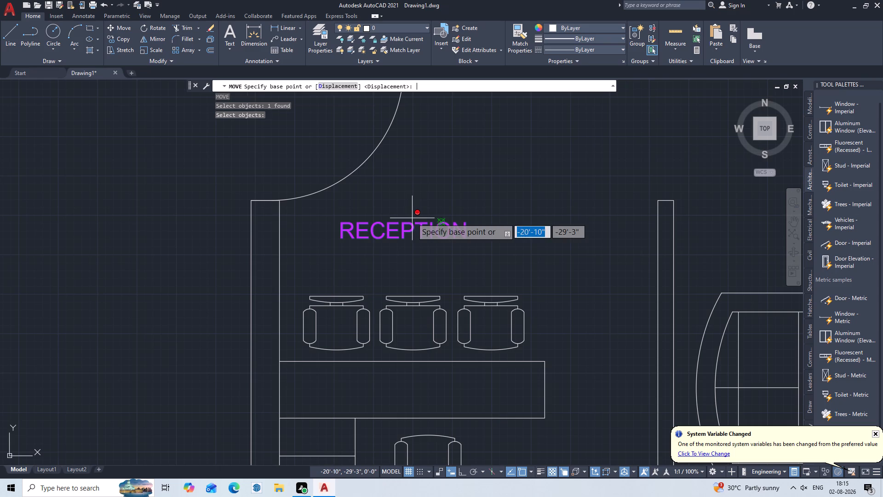
double_click(383, 231)
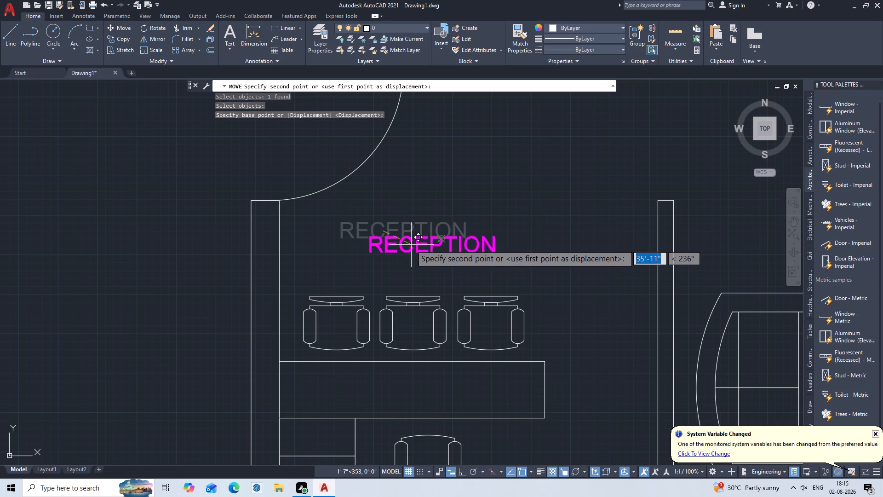
click(428, 246)
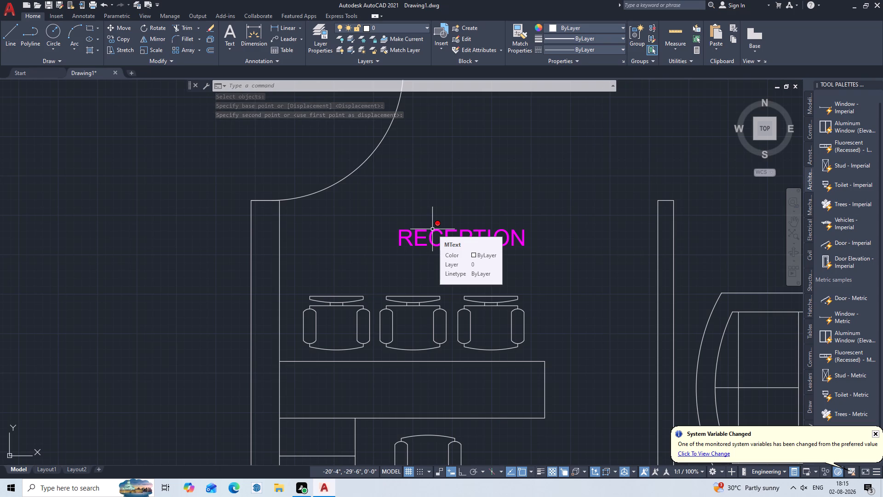
key(Escape)
Delete the short dividing line in the corner cell of the L-shaped row behind the reception desk.
scroll(527, 277, down, 2)
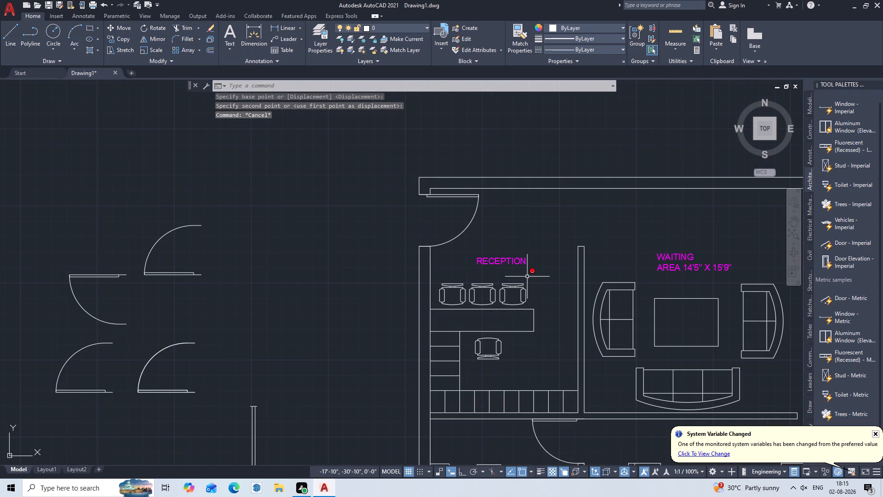
middle_drag(528, 275, 468, 198)
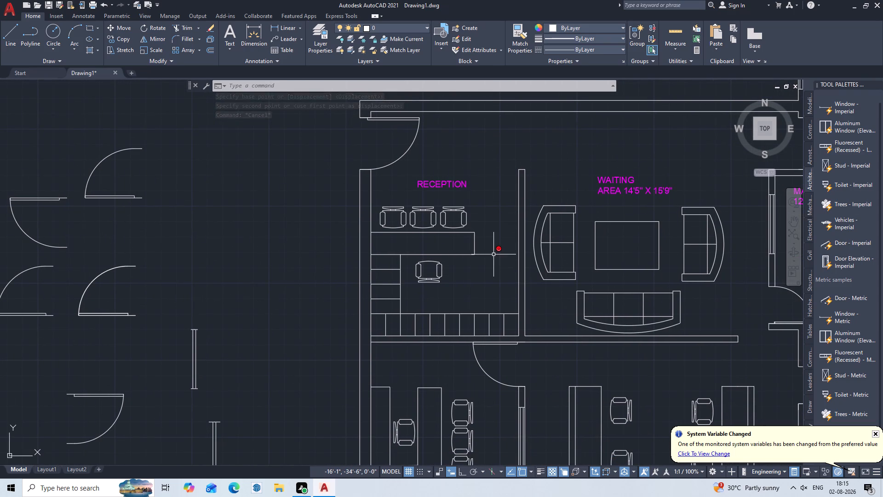
middle_drag(496, 254, 390, 212)
scroll(434, 265, down, 1)
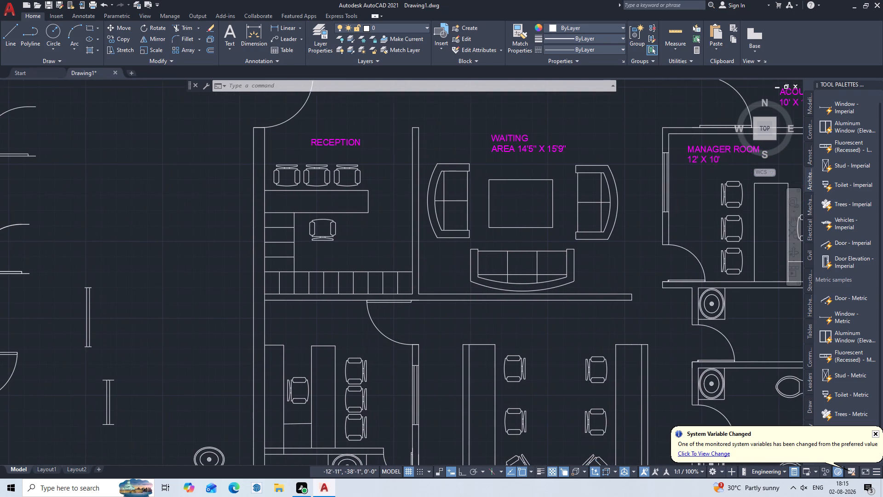
scroll(434, 265, down, 1)
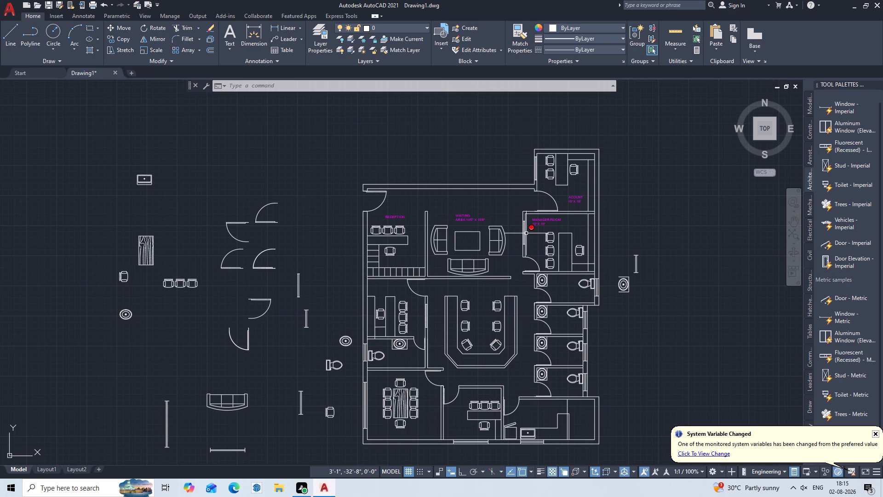
scroll(526, 233, up, 1)
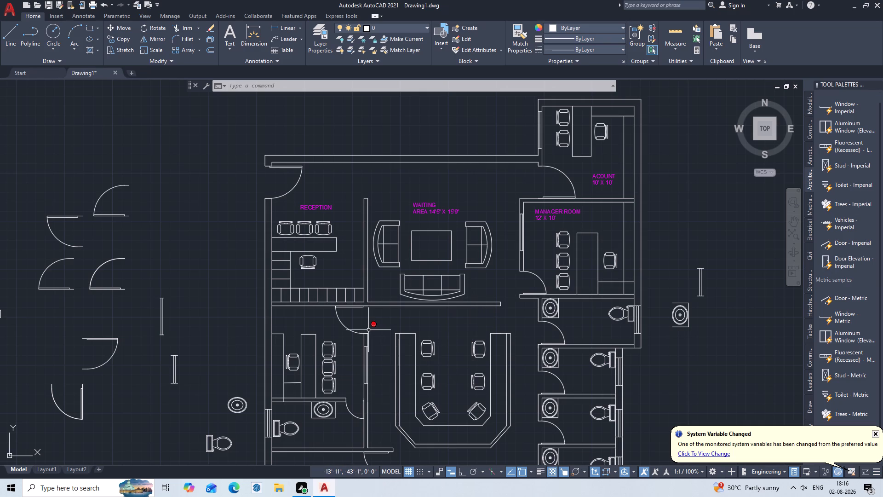
middle_drag(368, 330, 434, 306)
scroll(384, 268, up, 1)
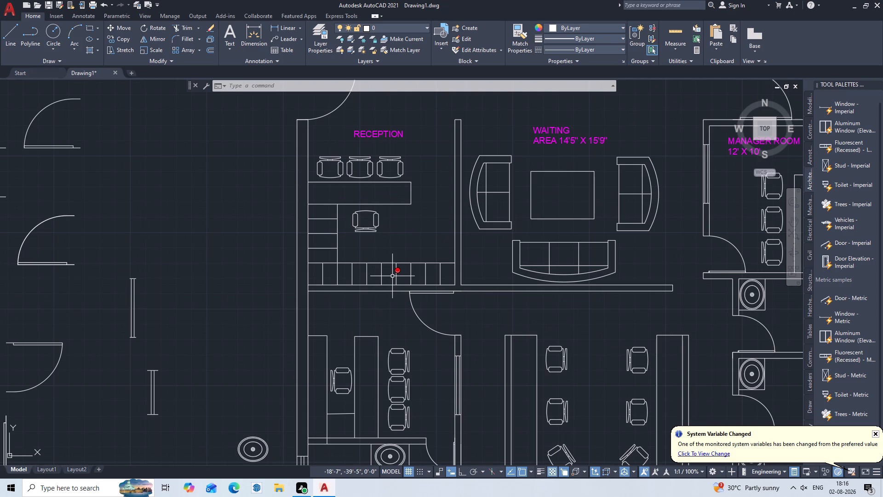
middle_drag(352, 251, 380, 275)
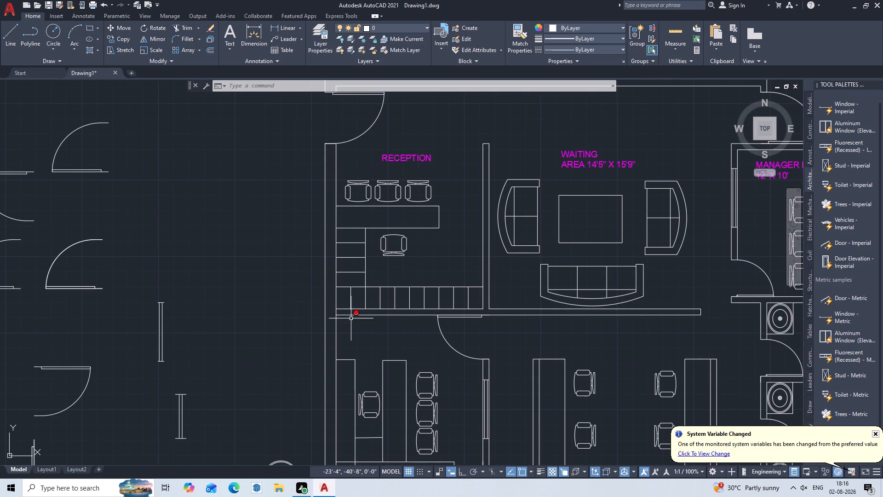
scroll(350, 297, up, 2)
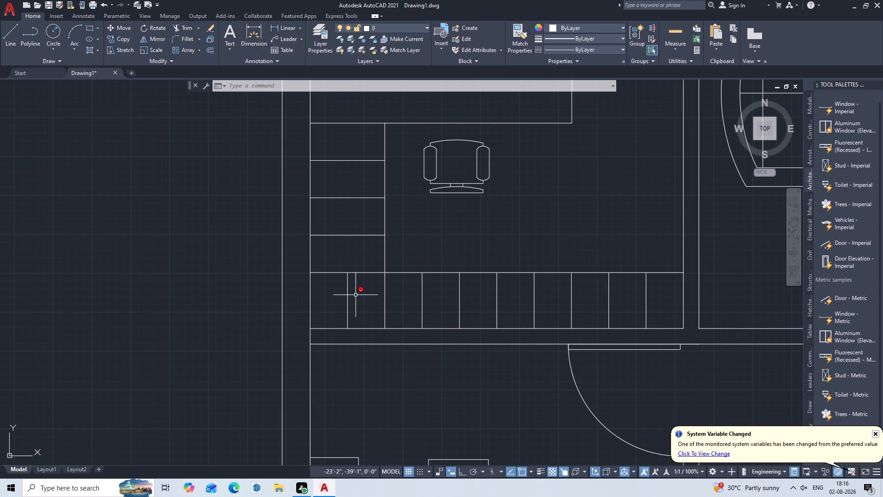
double_click(355, 295)
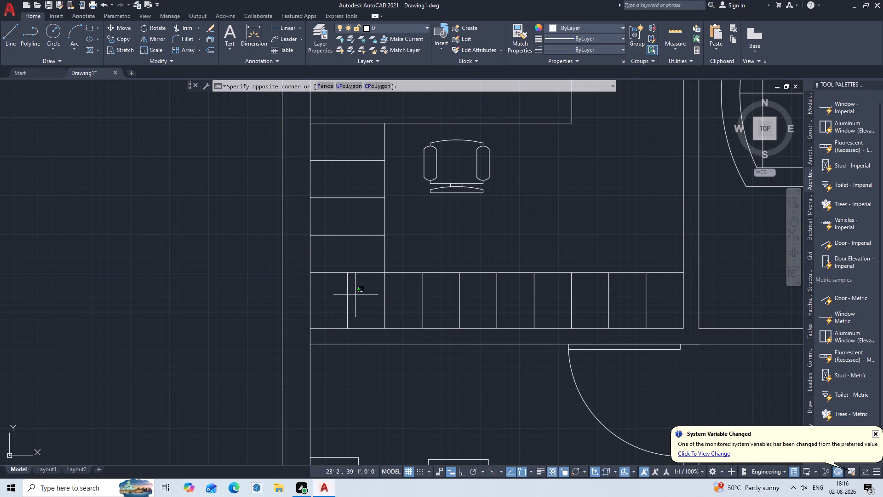
double_click(337, 311)
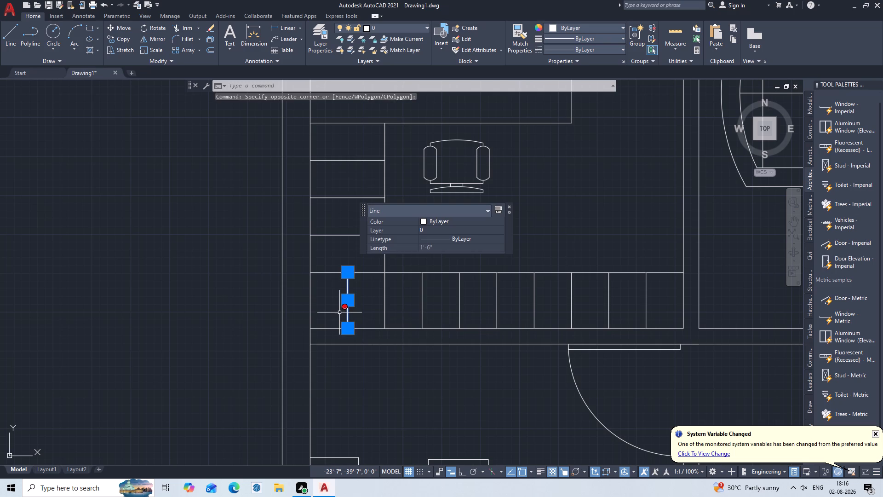
key(Delete)
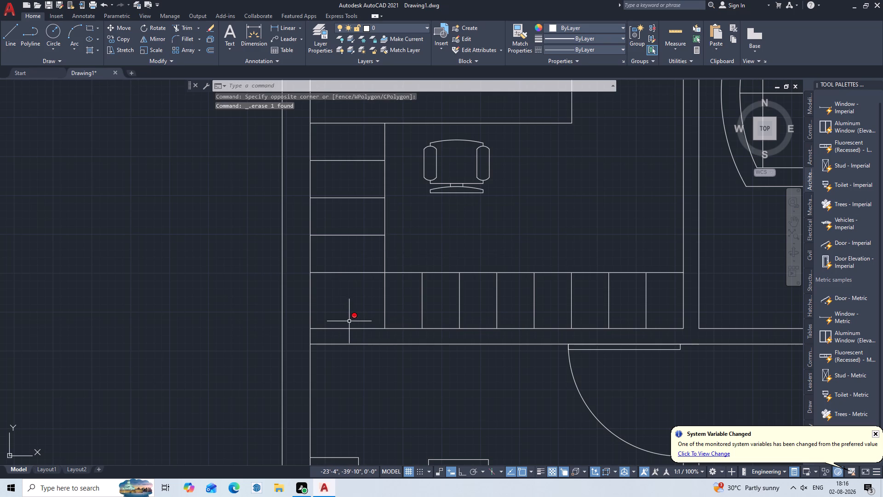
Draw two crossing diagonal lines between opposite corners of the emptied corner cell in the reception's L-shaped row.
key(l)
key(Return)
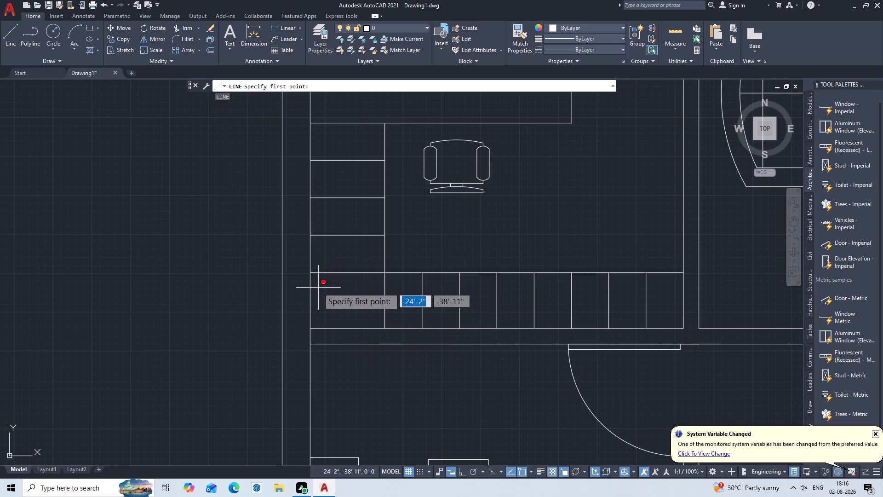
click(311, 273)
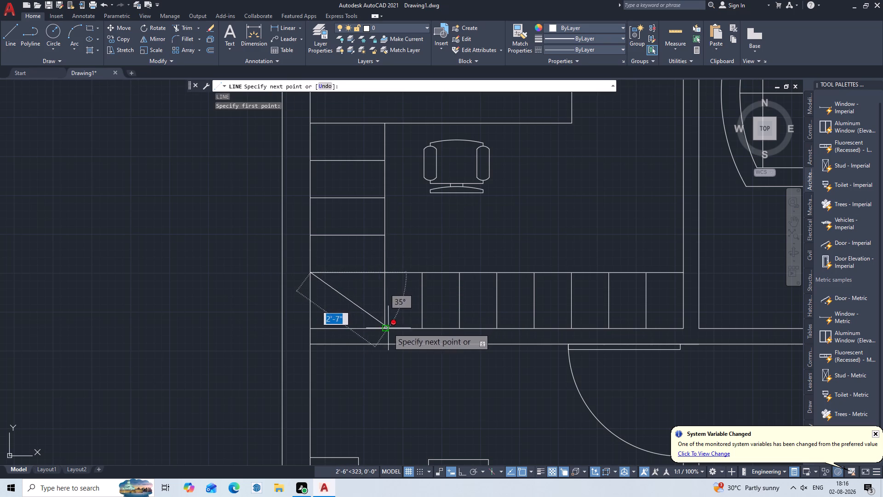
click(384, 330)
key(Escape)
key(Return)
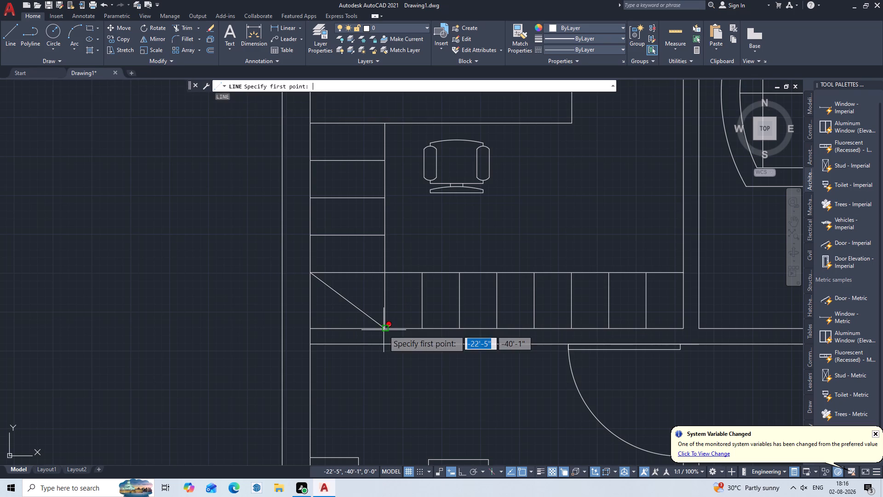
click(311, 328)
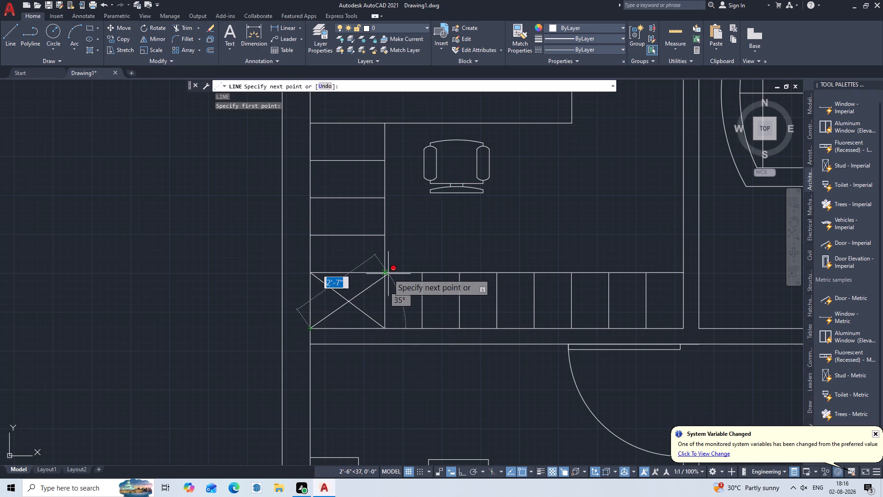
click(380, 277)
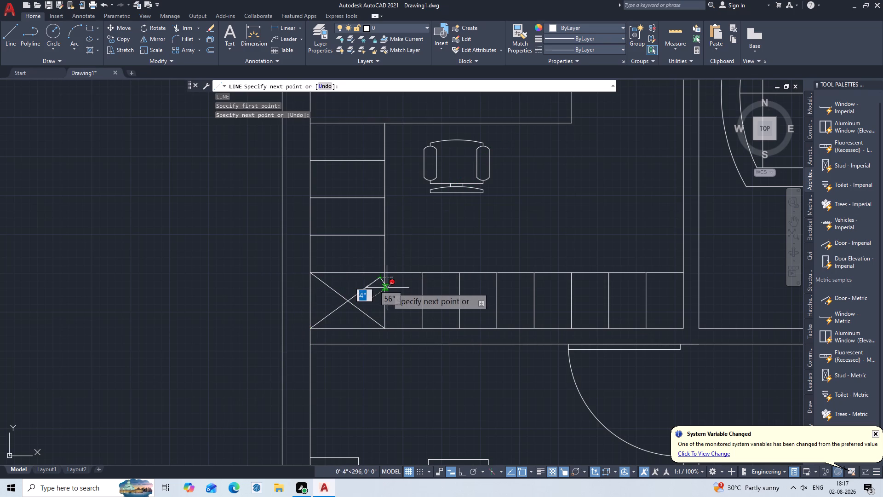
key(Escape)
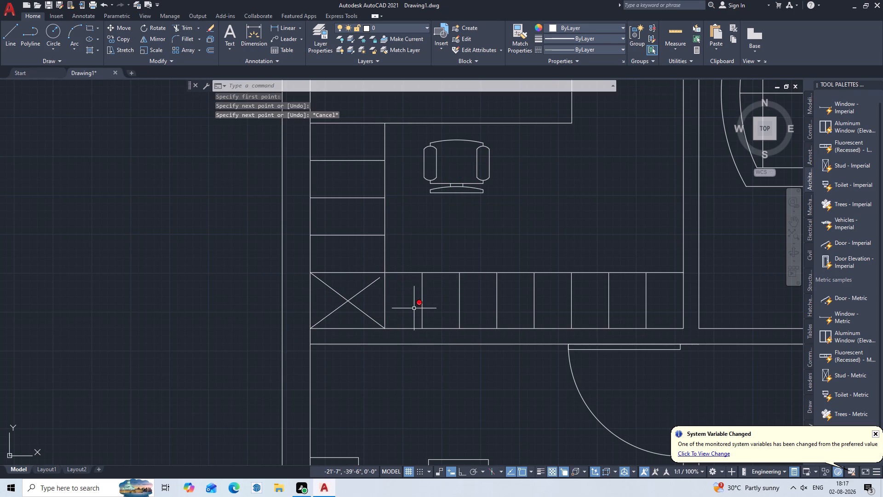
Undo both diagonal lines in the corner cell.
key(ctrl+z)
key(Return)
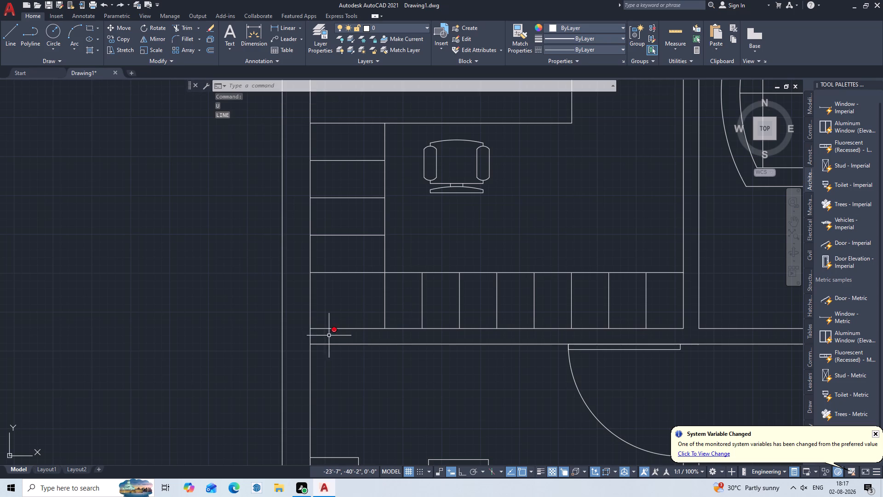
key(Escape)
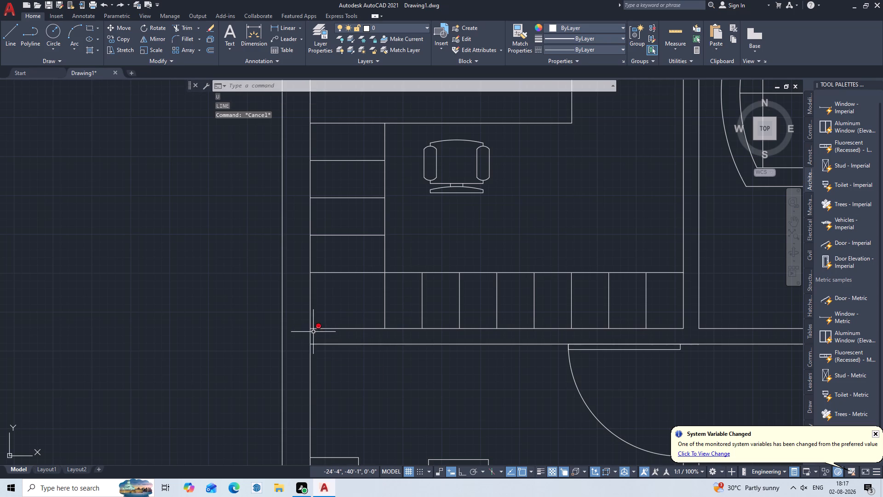
Draw two crossing diagonal lines between opposite corners of the corner cell in the reception's L-shaped row.
key(l)
key(Return)
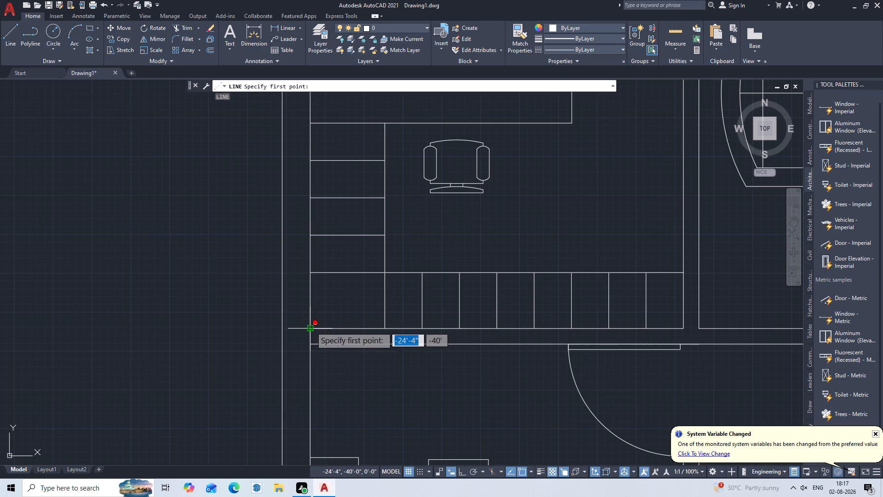
click(311, 327)
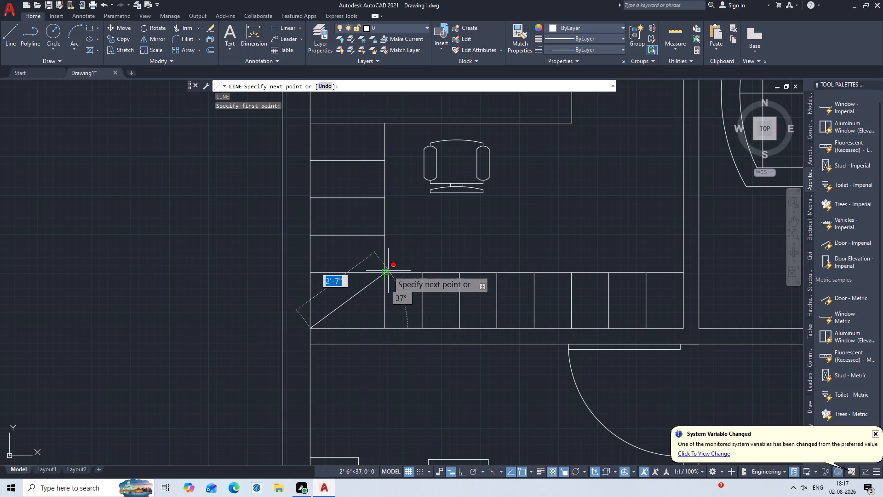
click(384, 272)
key(Escape)
key(Return)
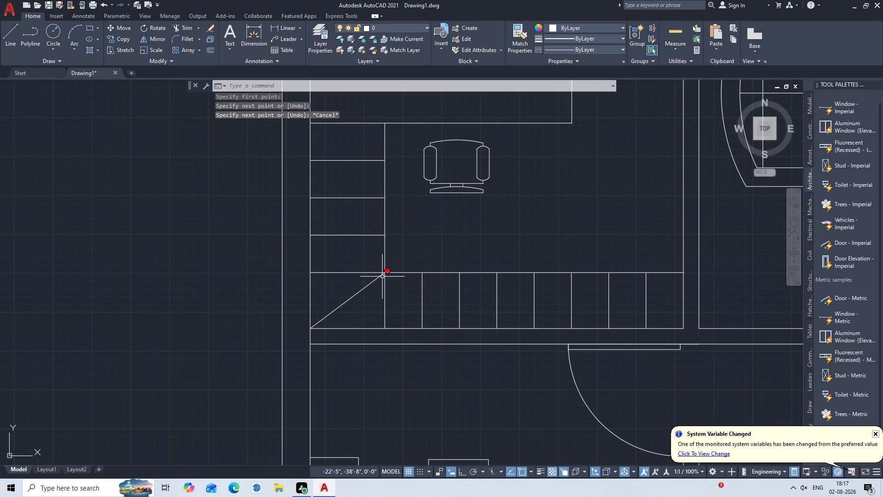
drag(310, 272, 315, 278)
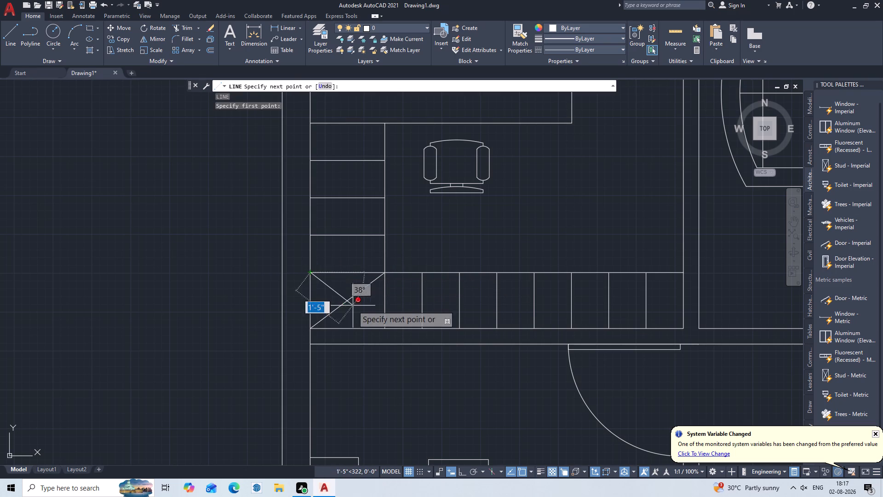
click(385, 331)
key(Escape)
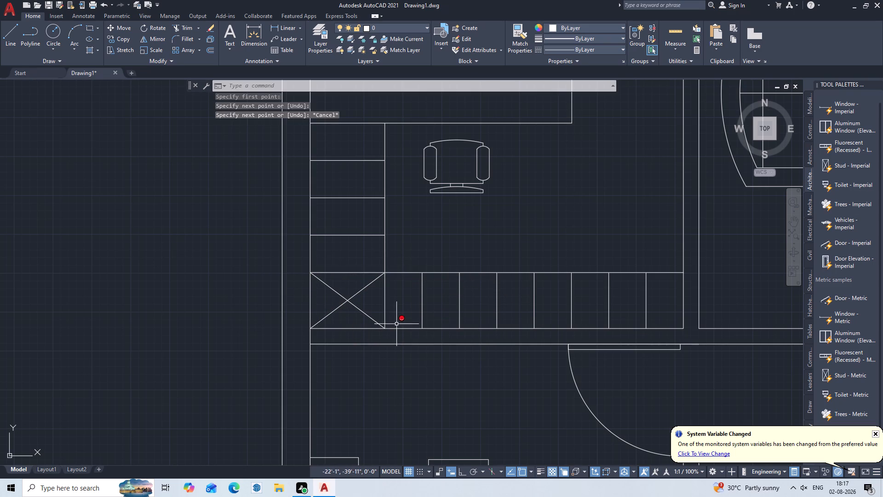
Delete the first short dividing line east of the crossed corner cell to merge two narrow cells into one.
middle_drag(406, 298, 309, 283)
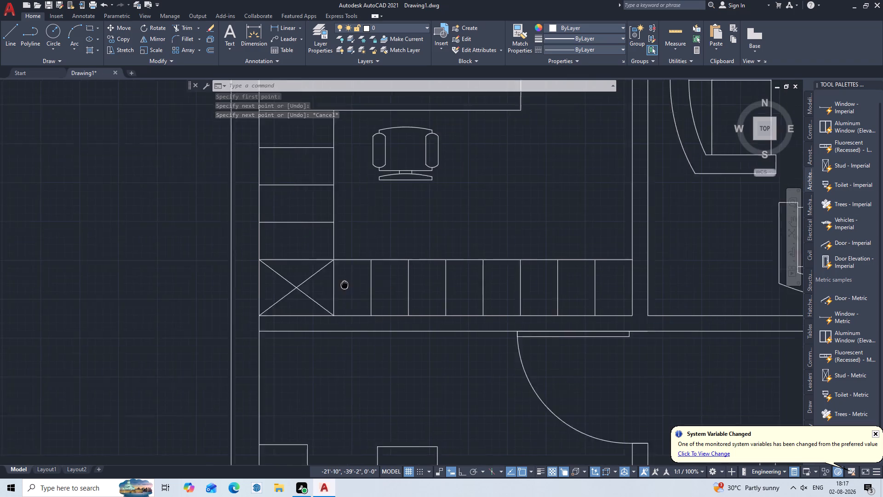
middle_drag(309, 283, 304, 283)
click(338, 273)
drag(314, 291, 317, 285)
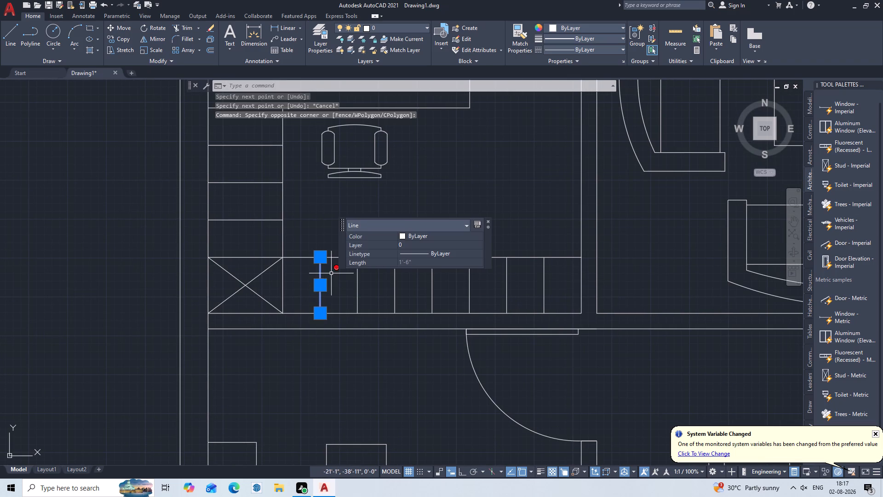
key(Delete)
Draw two crossing diagonal lines between opposite corners of the merged cell directly east of the corner cell.
key(l)
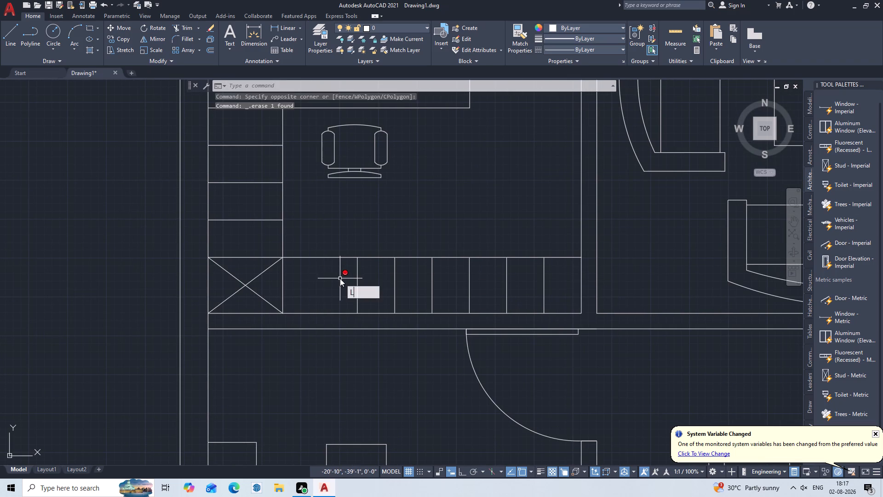
key(Return)
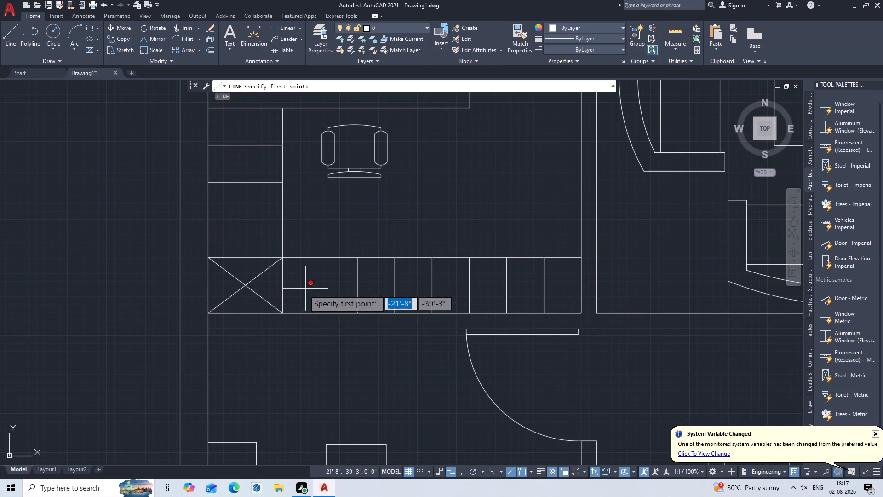
click(282, 312)
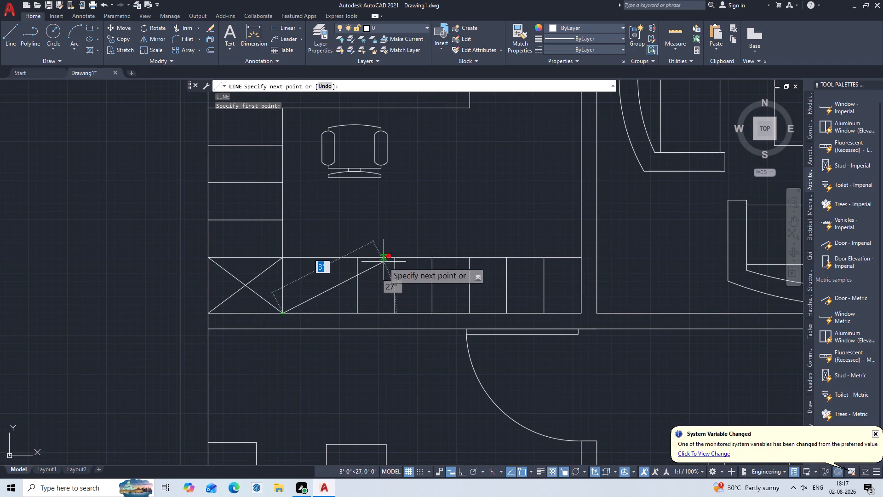
double_click(358, 255)
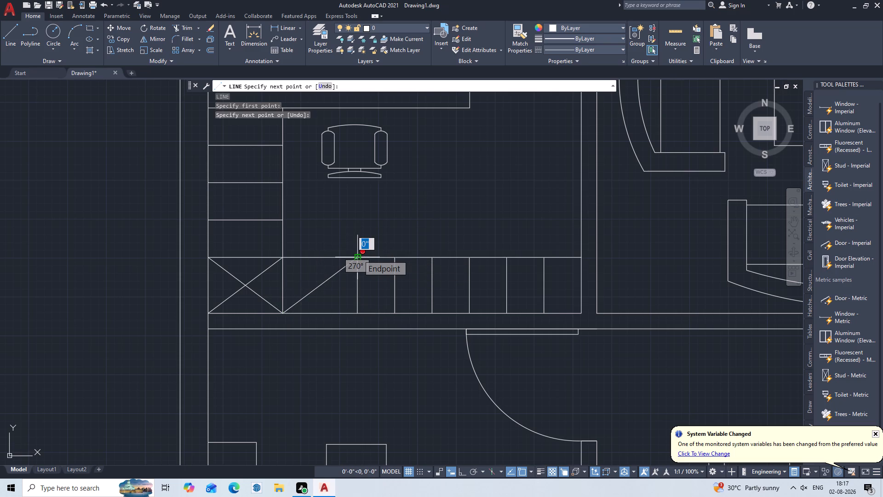
key(Escape)
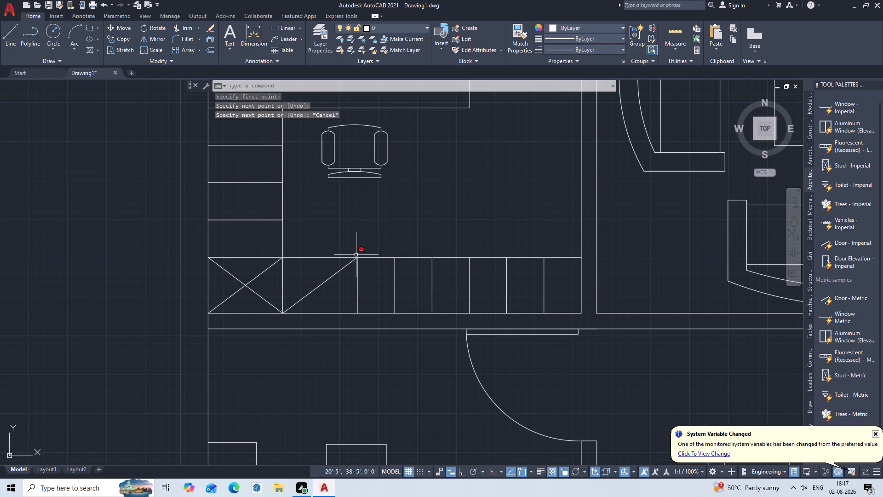
key(Return)
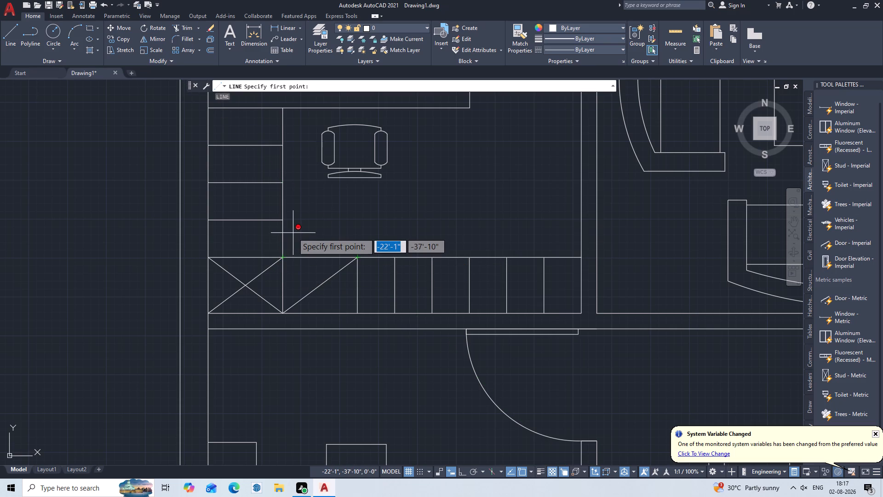
click(283, 256)
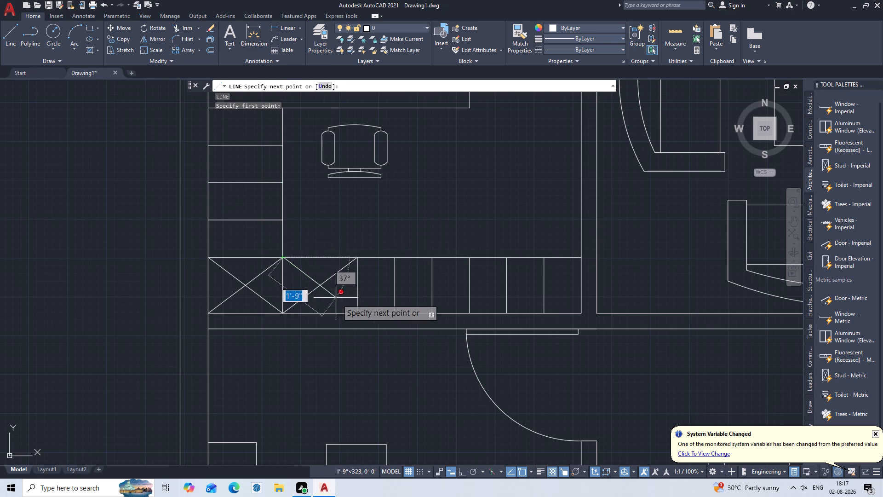
scroll(360, 312, up, 2)
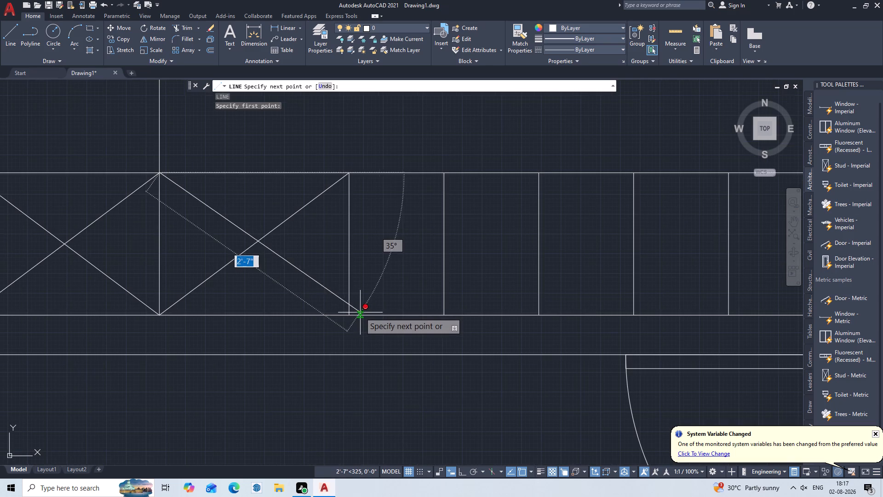
click(350, 312)
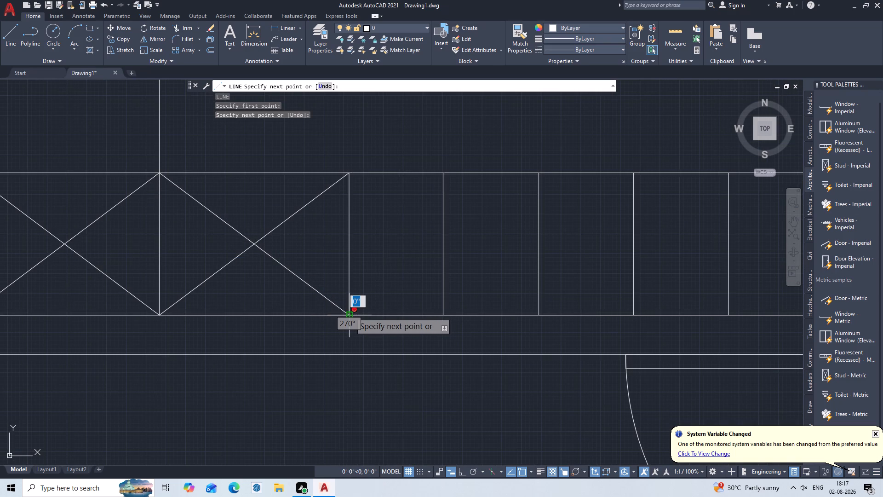
key(Escape)
Delete the first short dividing line east of the second crossed cell to merge the following two narrow cells.
click(461, 248)
click(436, 279)
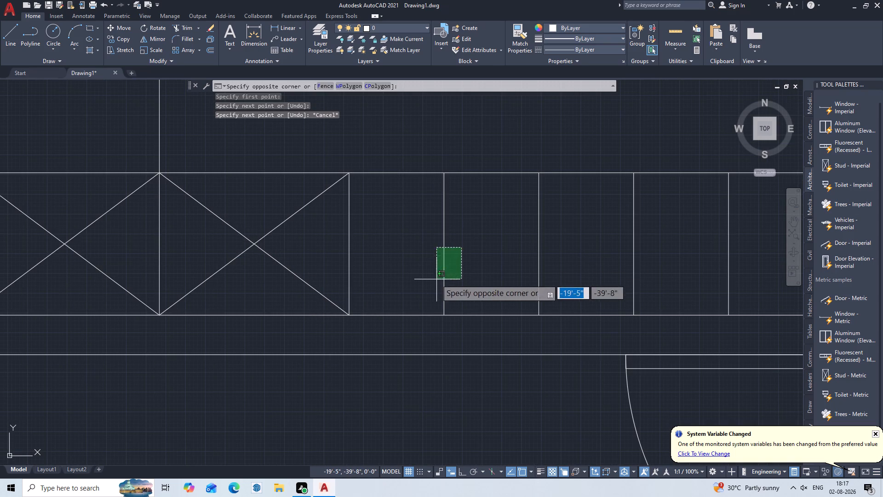
key(Delete)
scroll(441, 265, down, 1)
middle_drag(441, 265, 330, 299)
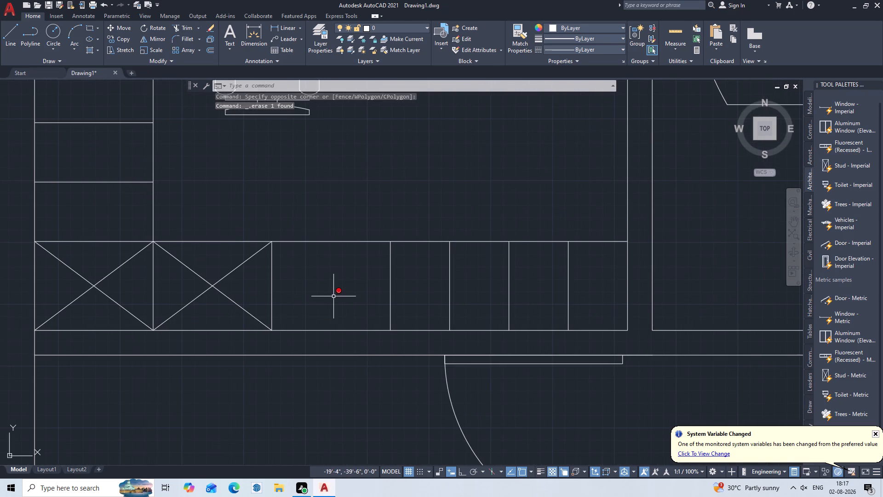
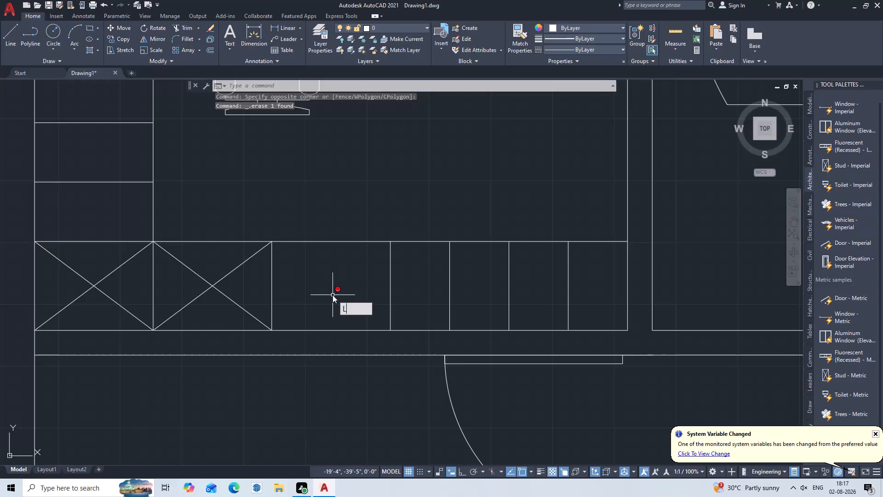
Draw two crossing corner-to-corner diagonals, each about 2'-6" long, in the third bay of the reception's lower cabinet row.
scroll(306, 311, up, 2)
click(215, 361)
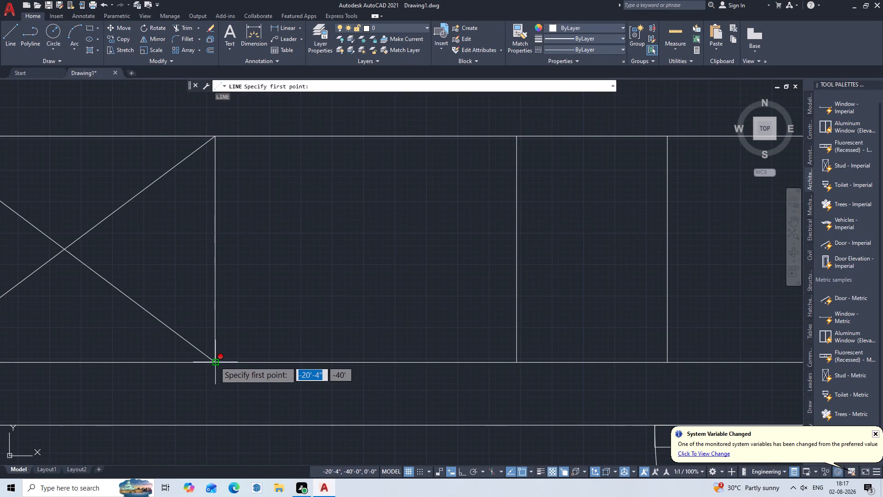
click(517, 137)
key(Escape)
key(Return)
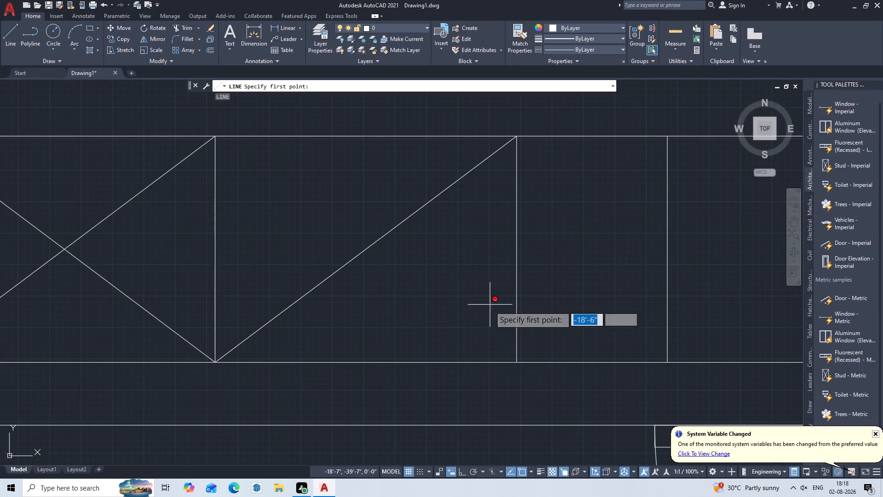
drag(518, 364, 515, 358)
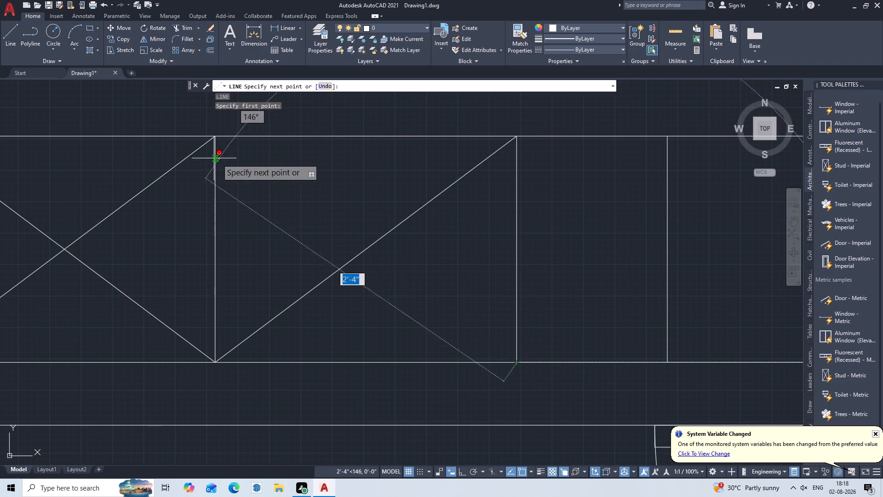
click(213, 137)
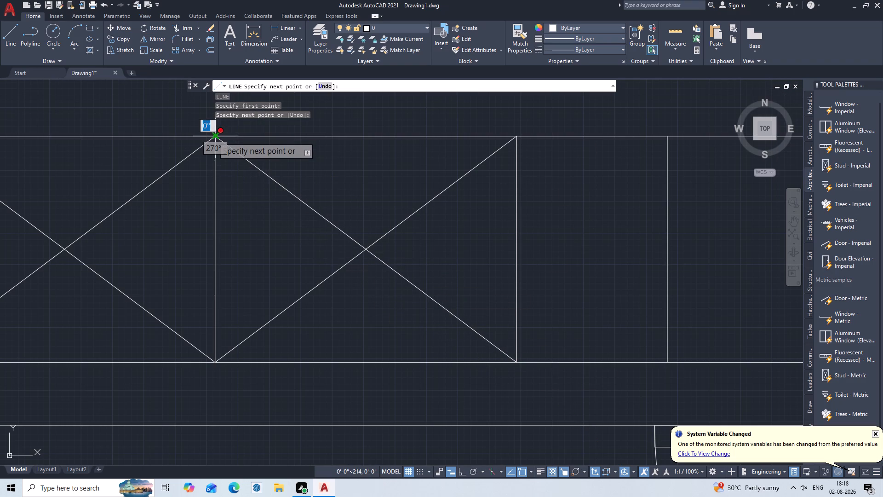
key(Escape)
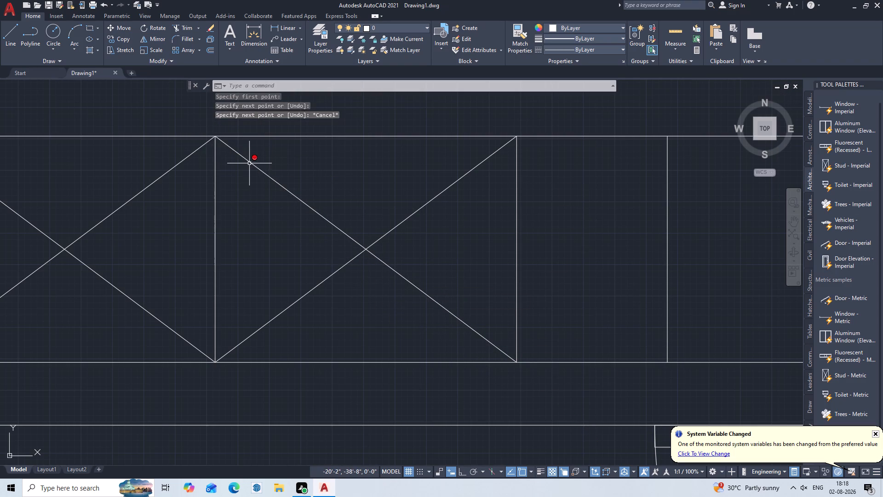
Erase two alternate vertical dividers in the uncrossed part of the lower cabinet row, leaving two equal wide bays.
scroll(272, 161, down, 2)
middle_drag(291, 197, 178, 428)
scroll(178, 428, down, 1)
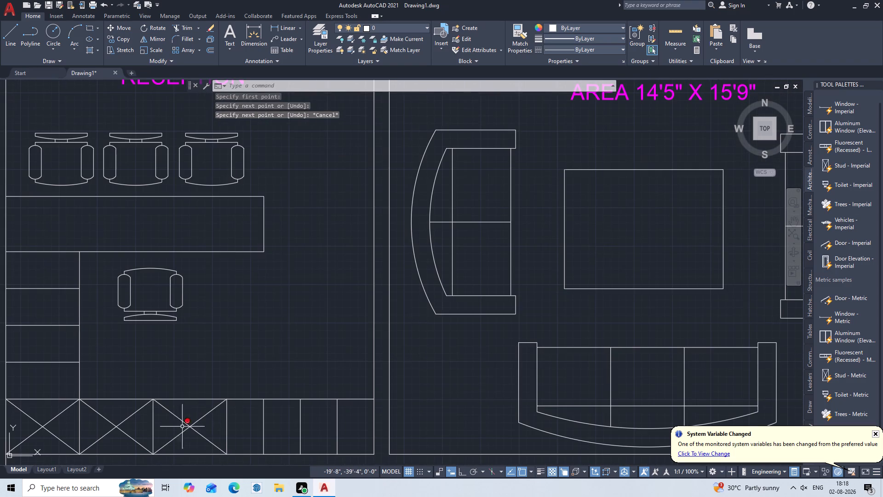
middle_drag(239, 412, 327, 275)
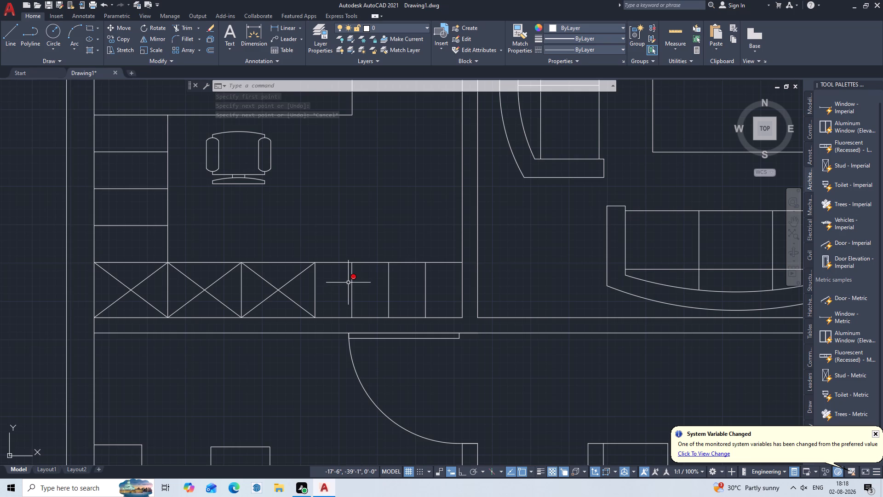
double_click(357, 284)
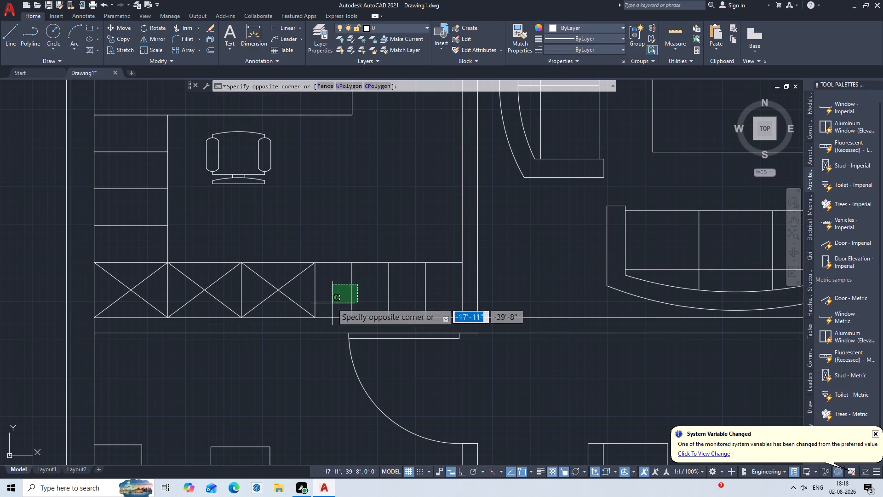
double_click(332, 303)
key(Delete)
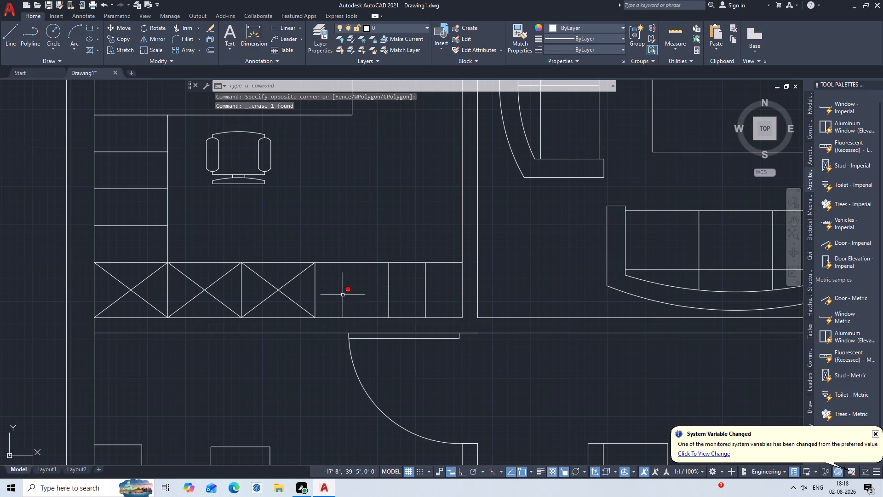
double_click(438, 281)
double_click(416, 300)
key(Delete)
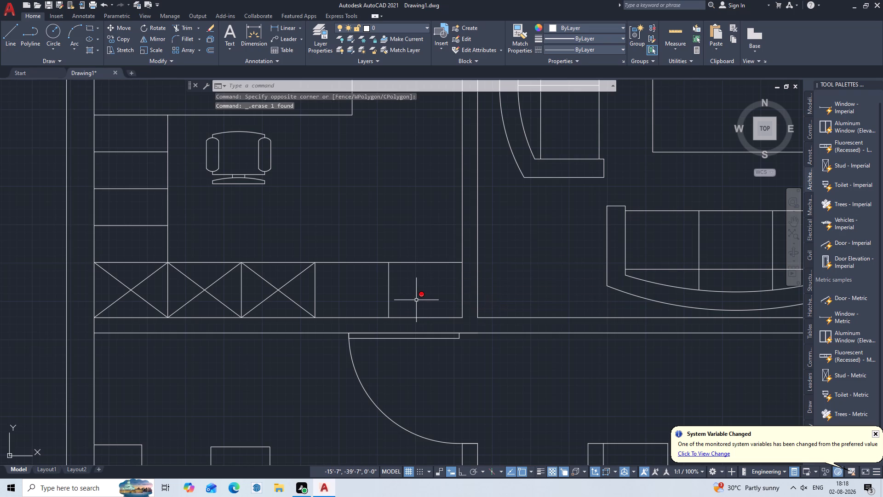
Draw two crossing corner-to-corner diagonals, each about 2'-6" long, in the fourth bay of the lower cabinet row.
middle_drag(416, 300, 433, 252)
scroll(404, 248, up, 1)
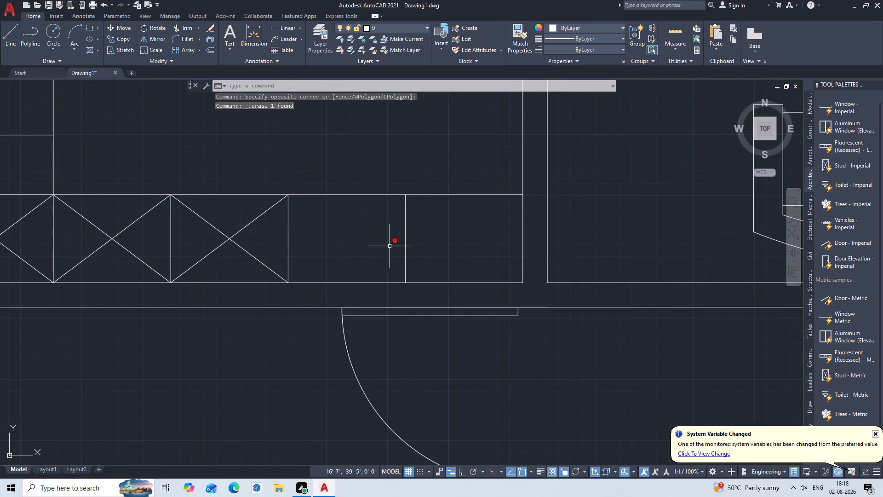
key(l)
key(Return)
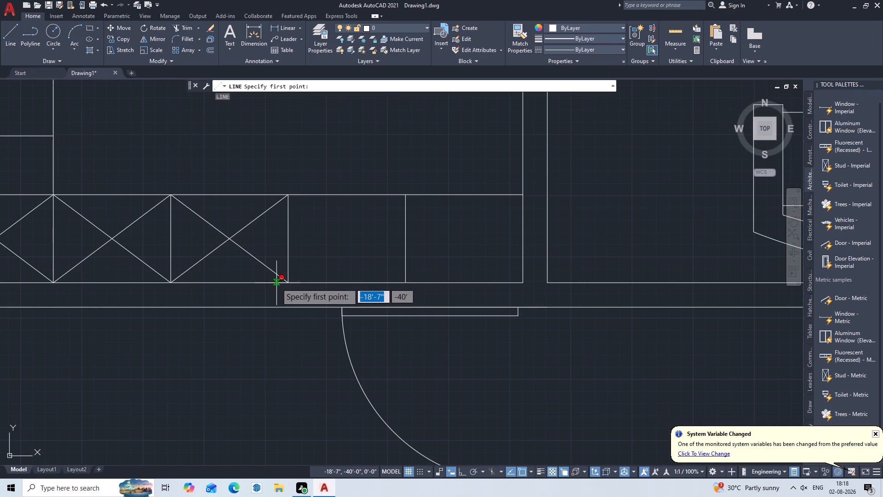
click(287, 282)
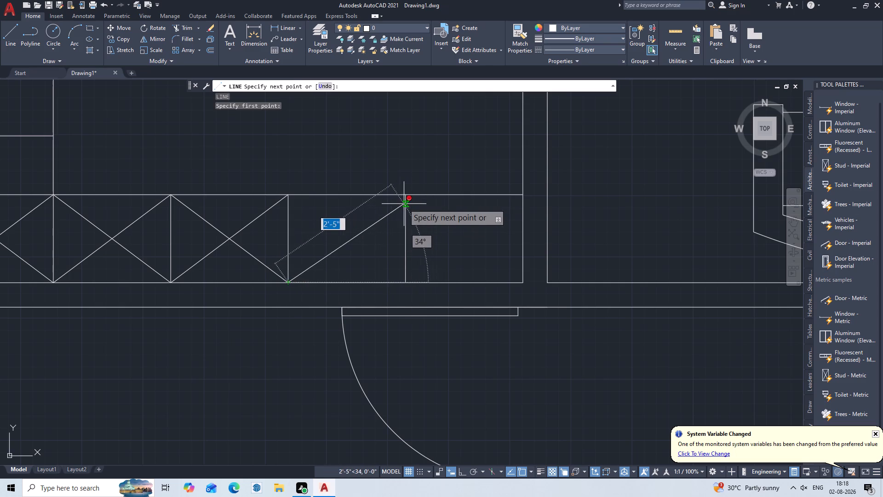
click(406, 193)
key(Escape)
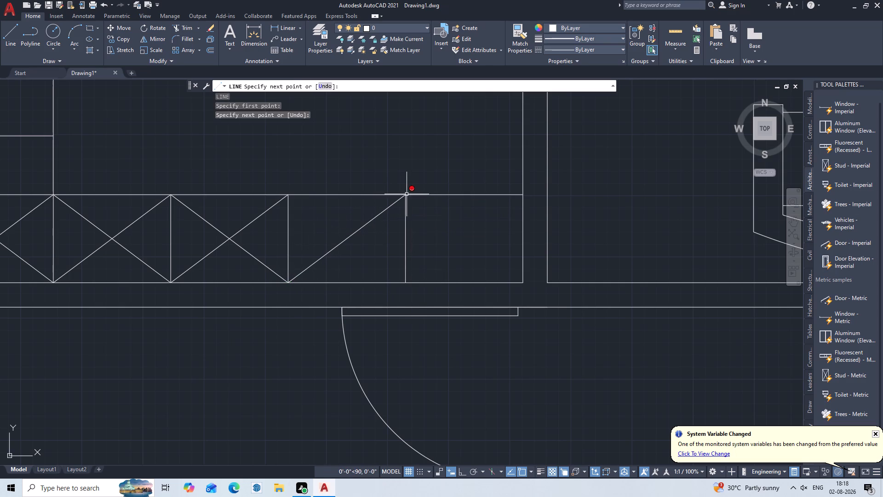
key(Return)
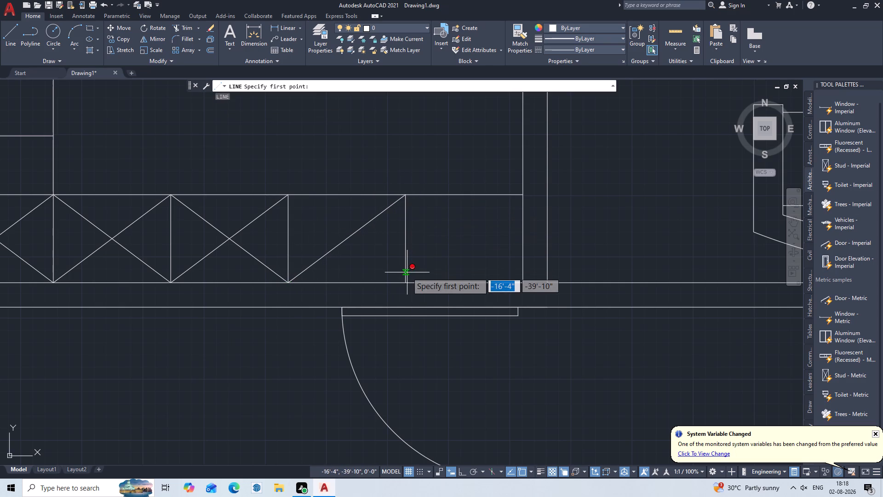
double_click(405, 282)
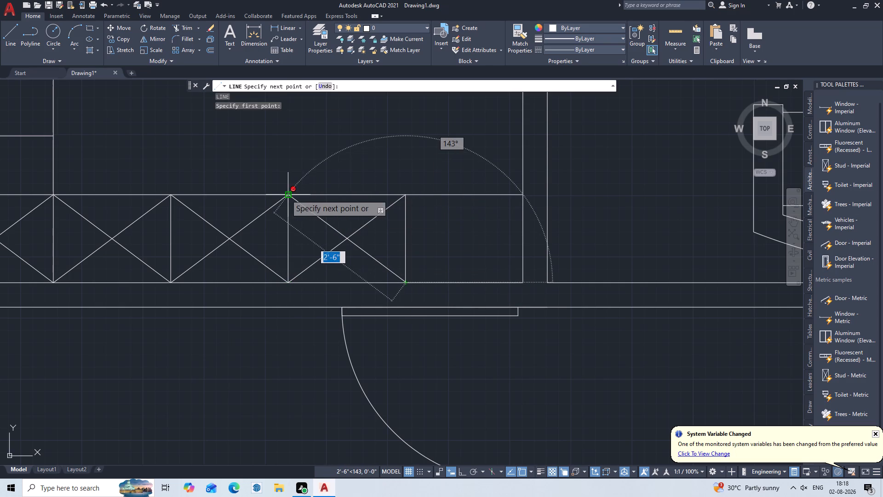
click(286, 195)
key(Escape)
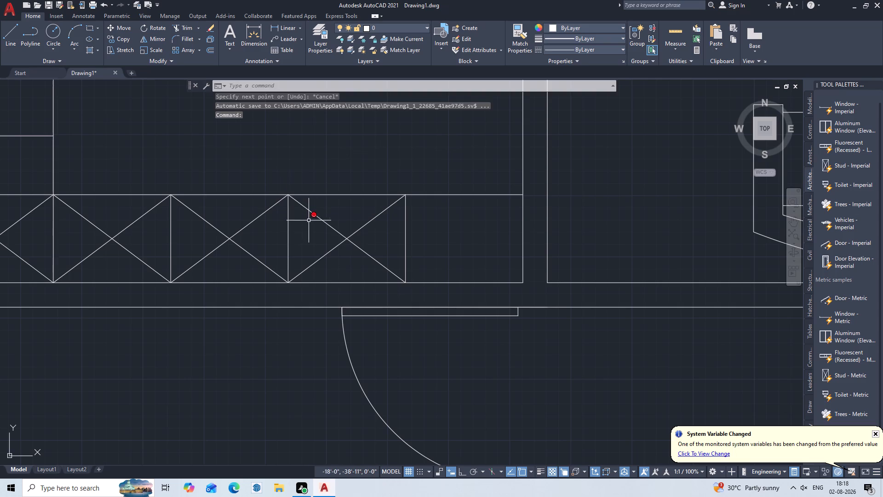
Draw two crossing corner-to-corner diagonals, each about 2'-6" long, in the last bay of the row, beside the waiting-area wall.
key(Return)
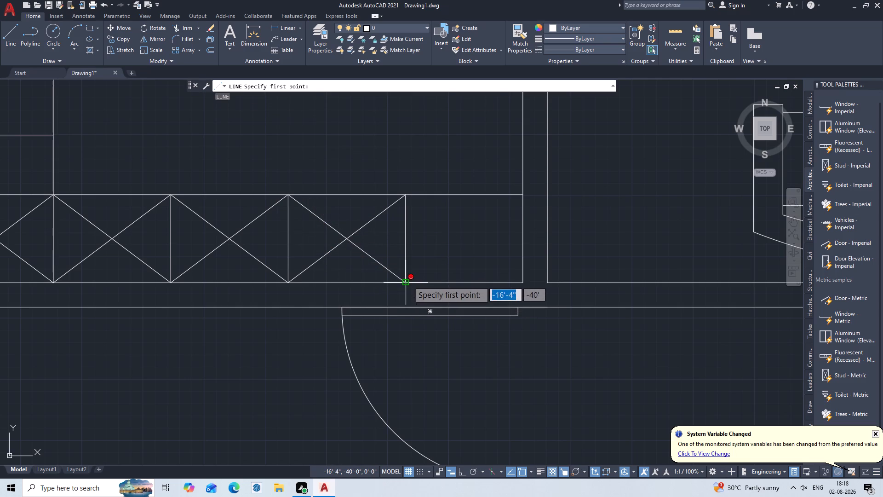
click(408, 281)
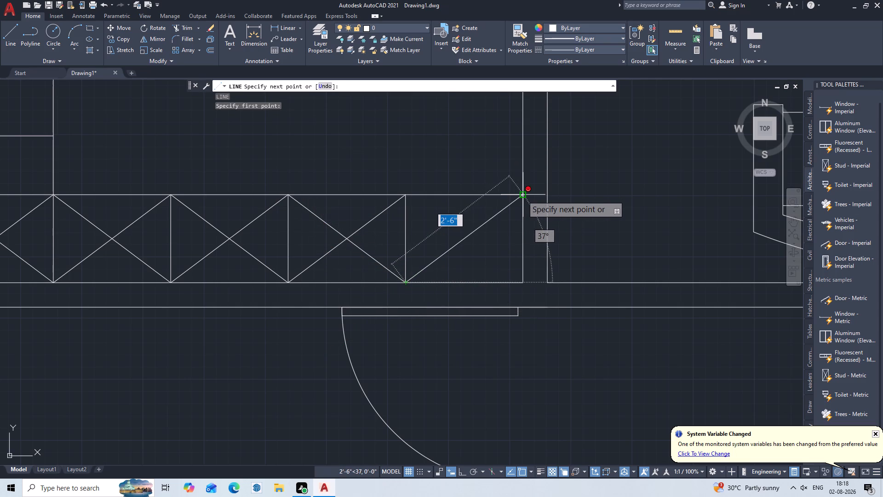
double_click(522, 196)
key(Escape)
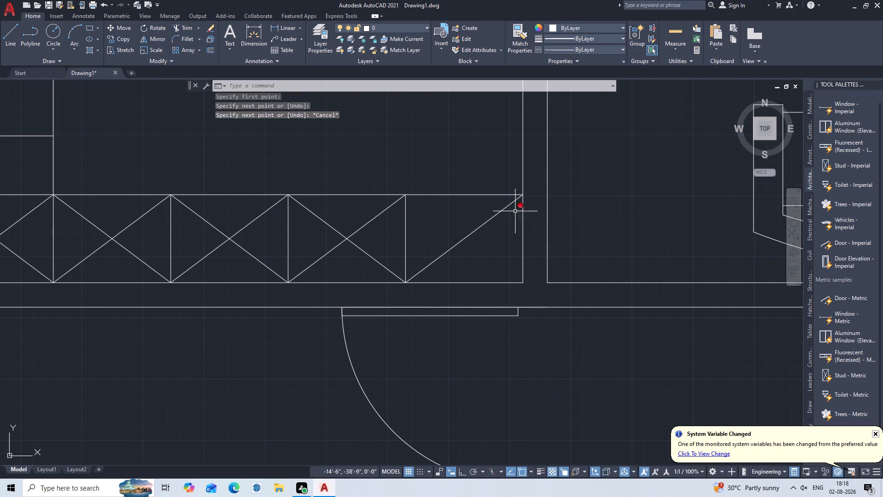
key(Return)
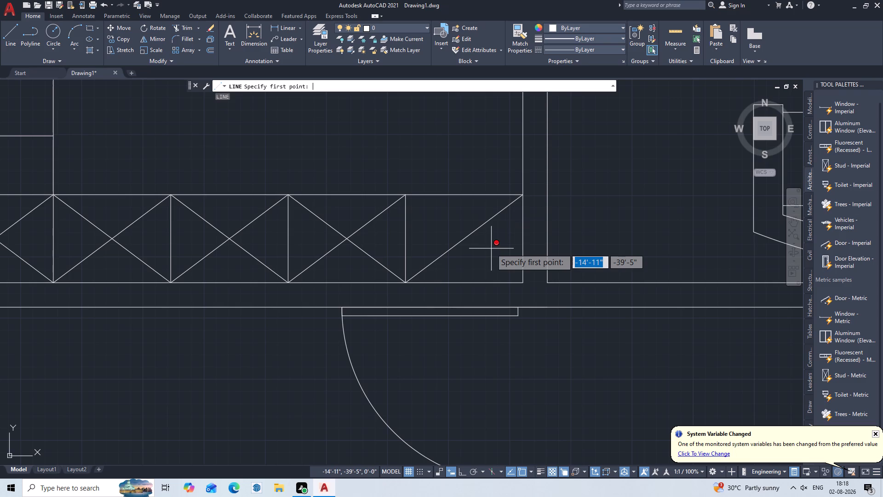
click(410, 199)
click(526, 284)
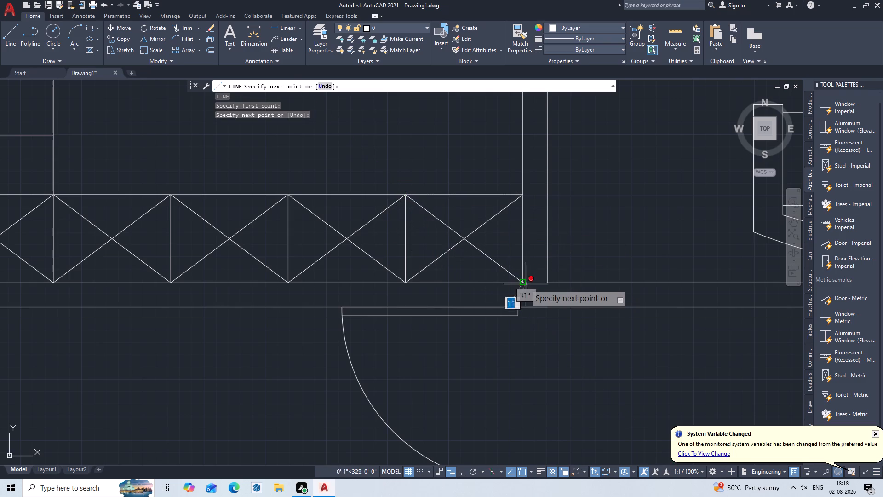
key(Escape)
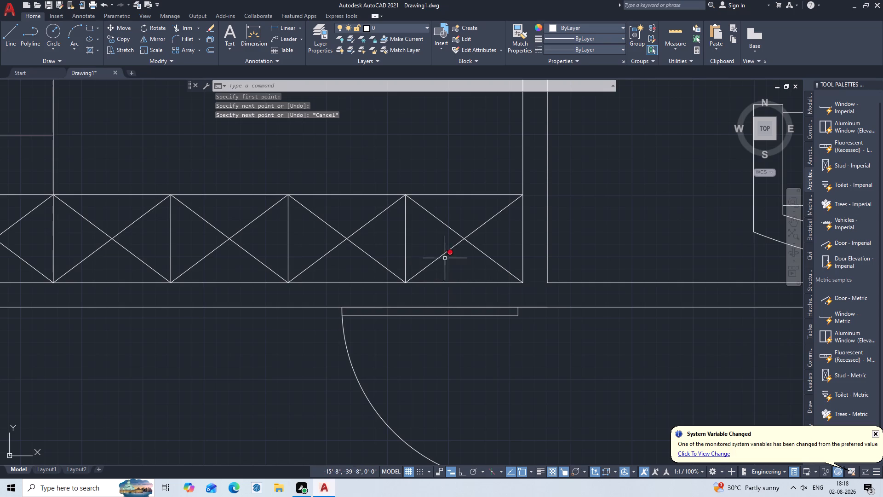
Erase the lowest and uppermost horizontal dividers of the side cabinet column below the reception desk, keeping the middle one.
scroll(437, 243, down, 2)
middle_drag(412, 198, 490, 281)
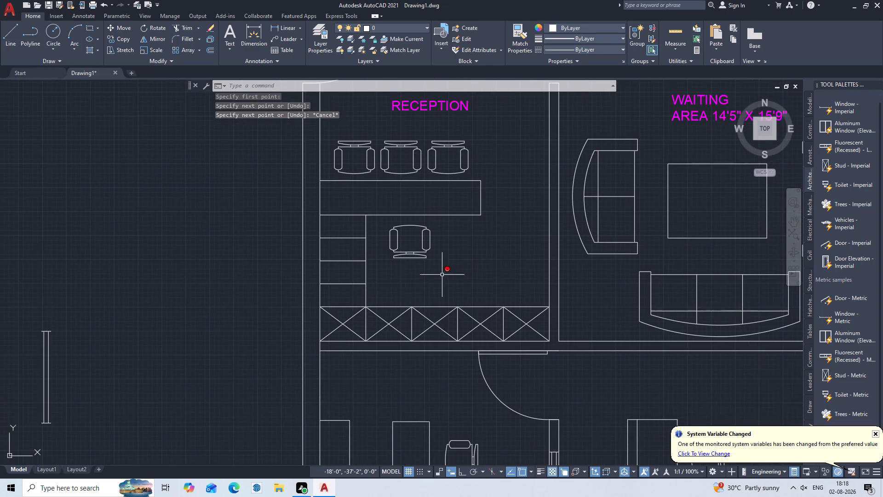
scroll(345, 282, up, 2)
click(348, 277)
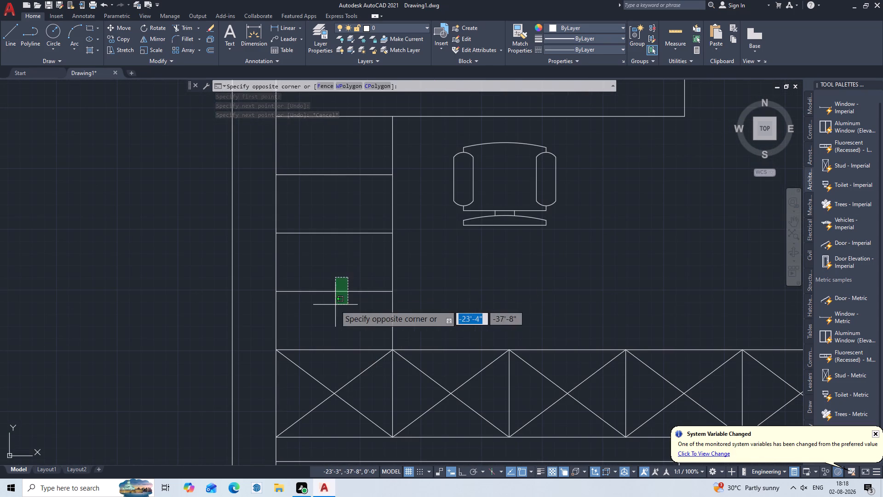
click(334, 306)
key(Delete)
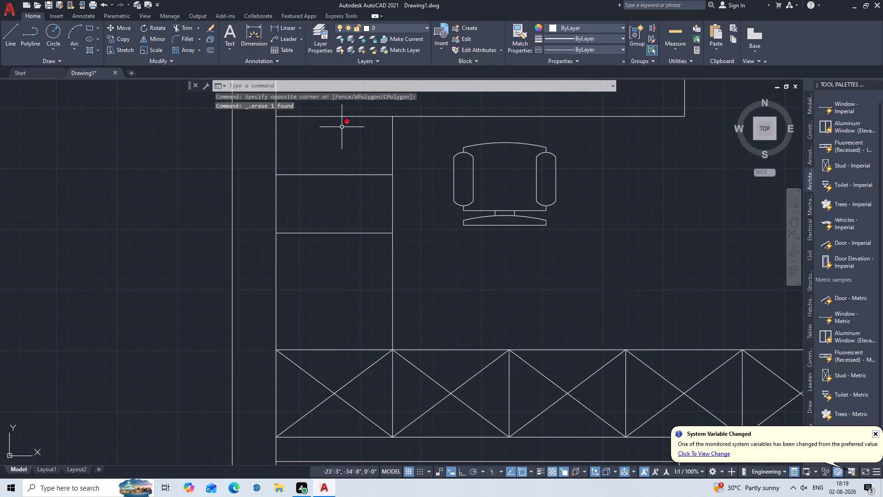
click(353, 161)
click(339, 199)
key(Delete)
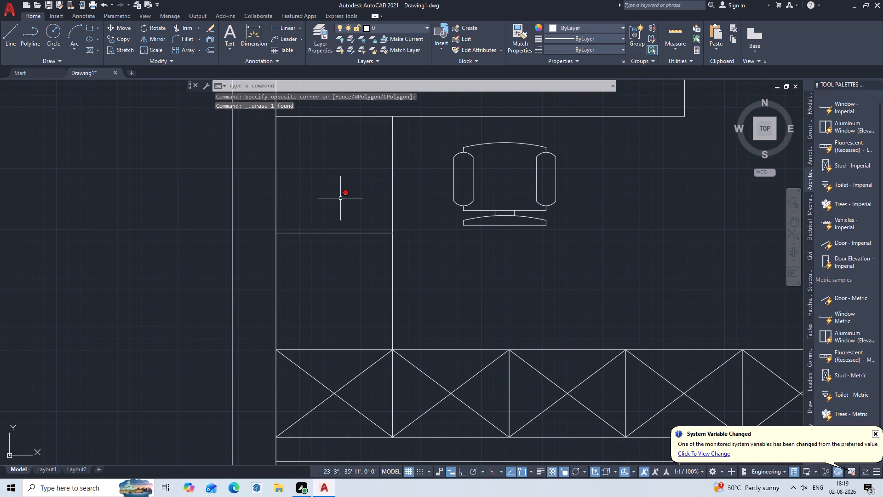
Draw two crossing corner-to-corner diagonals, each about 2'-10" long, in the upper bay of the side cabinet column.
key(l)
key(Return)
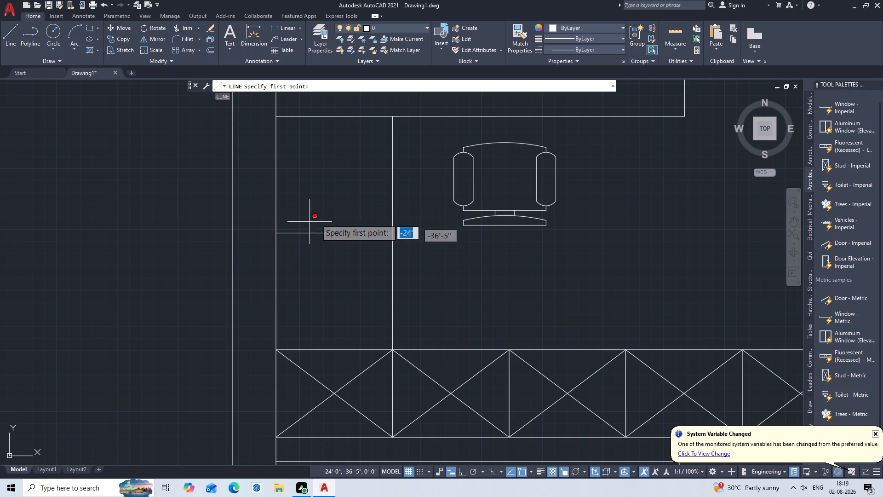
click(273, 232)
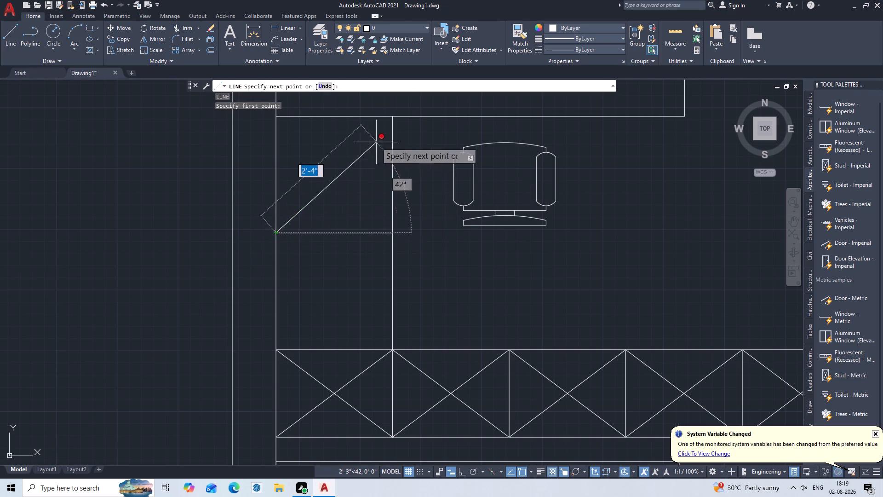
click(391, 115)
key(Escape)
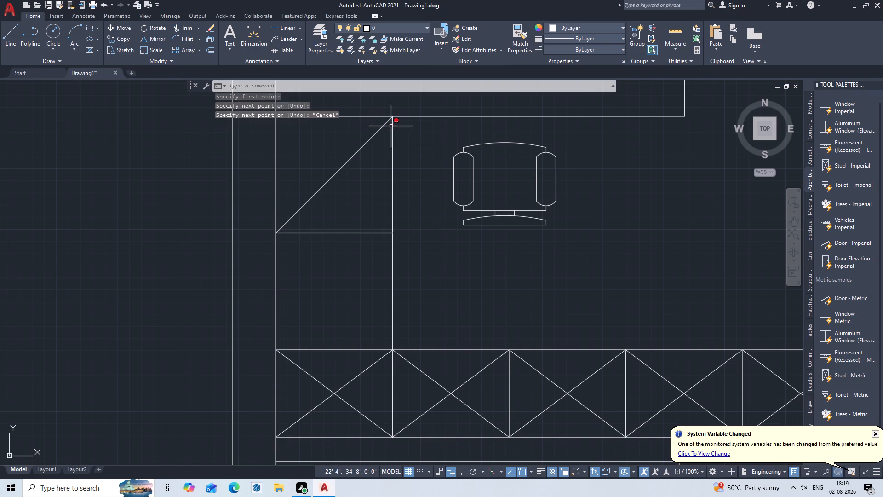
key(Return)
click(390, 236)
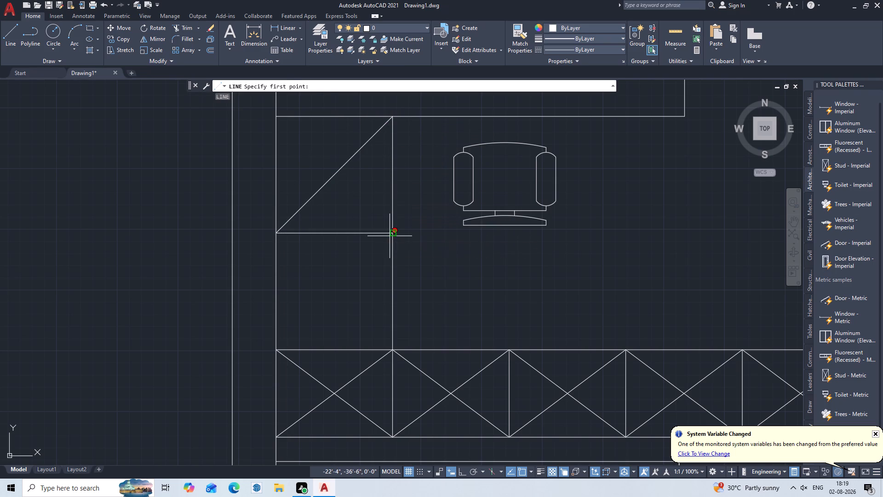
click(279, 119)
key(Escape)
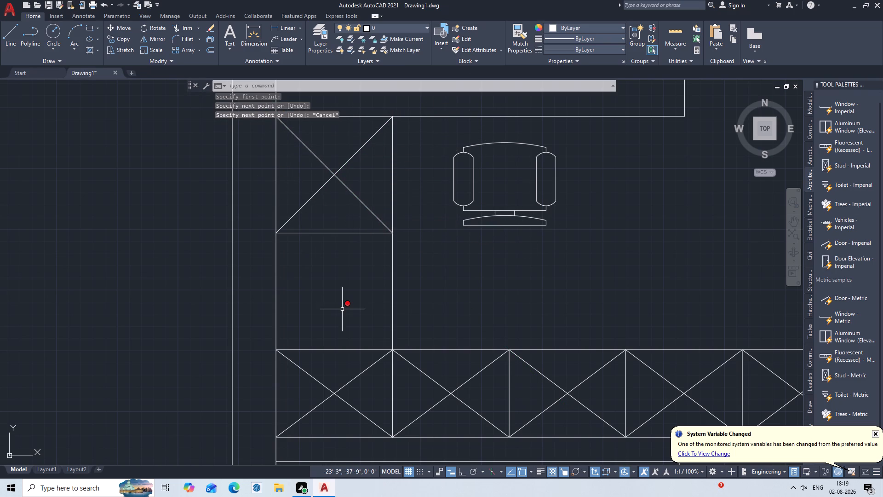
Draw two crossing corner-to-corner diagonals, each about 2'-10" long, in the lower bay of the side cabinet column.
key(l)
key(Return)
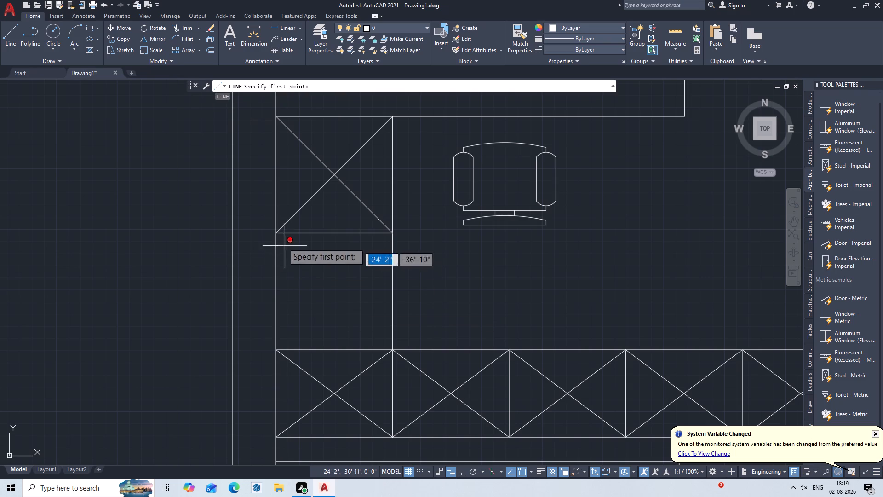
click(277, 234)
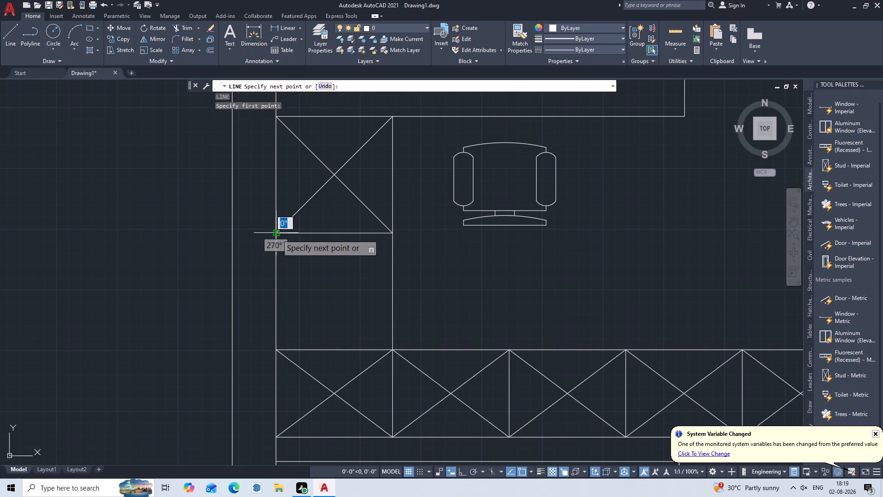
click(396, 349)
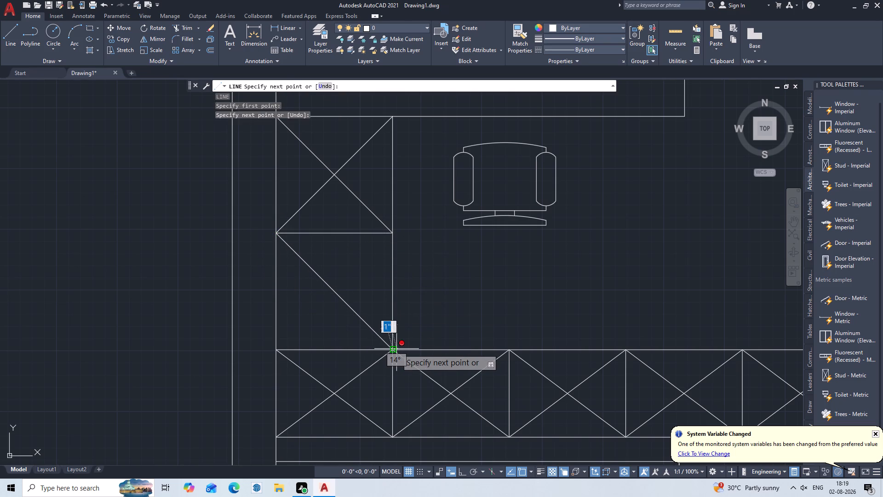
key(Escape)
key(Return)
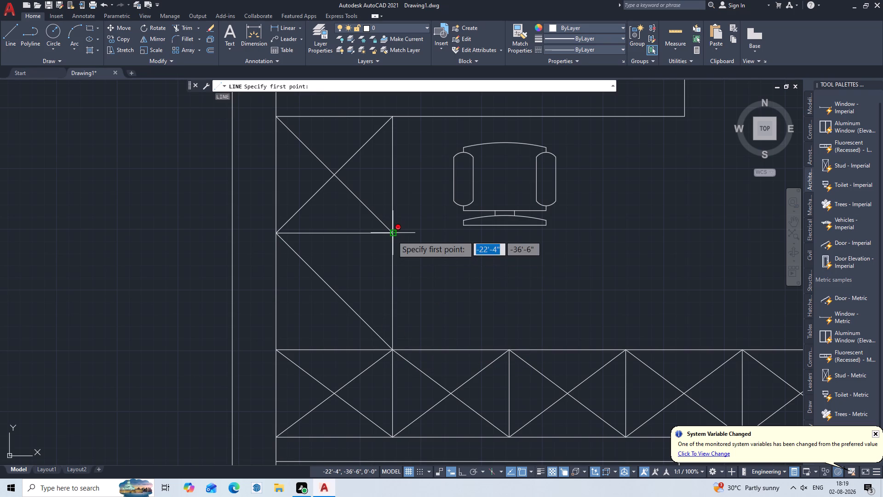
double_click(392, 236)
click(278, 350)
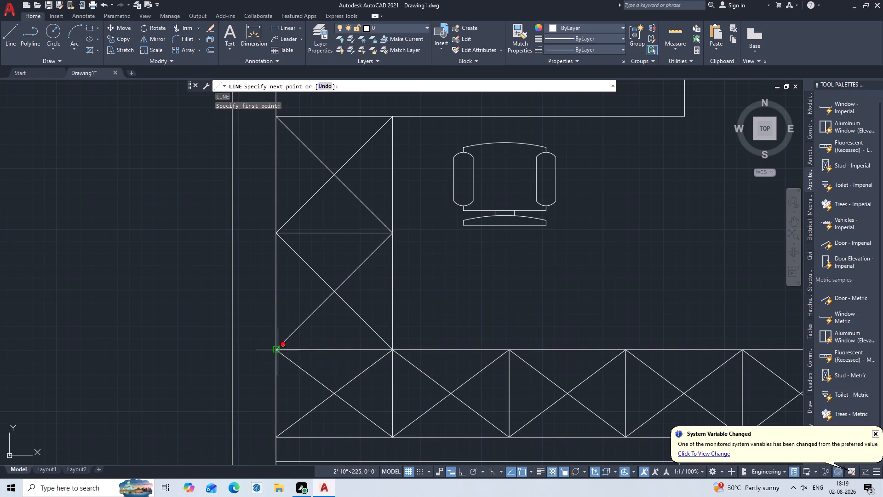
key(Escape)
Add a magenta multiline text label reading DIRECTOR, ROOM, 10' X 10' on three lines in the office directly below the reception cabinets.
scroll(355, 321, down, 2)
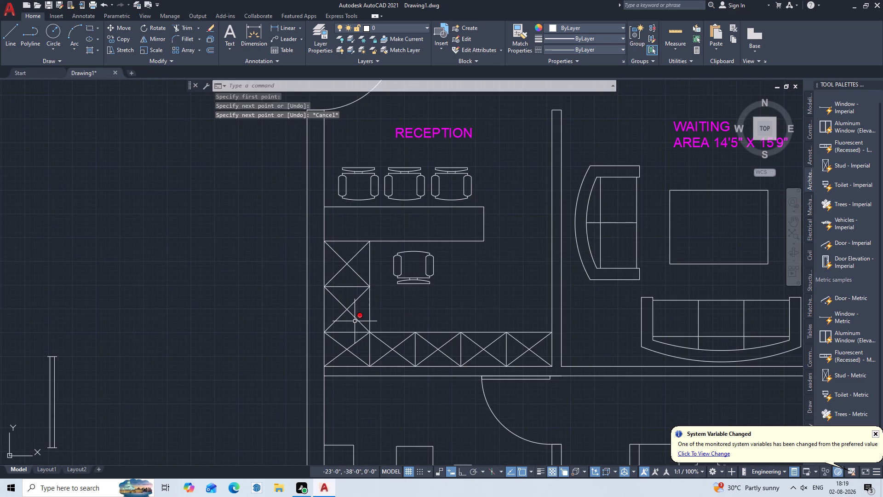
middle_drag(355, 321, 317, 295)
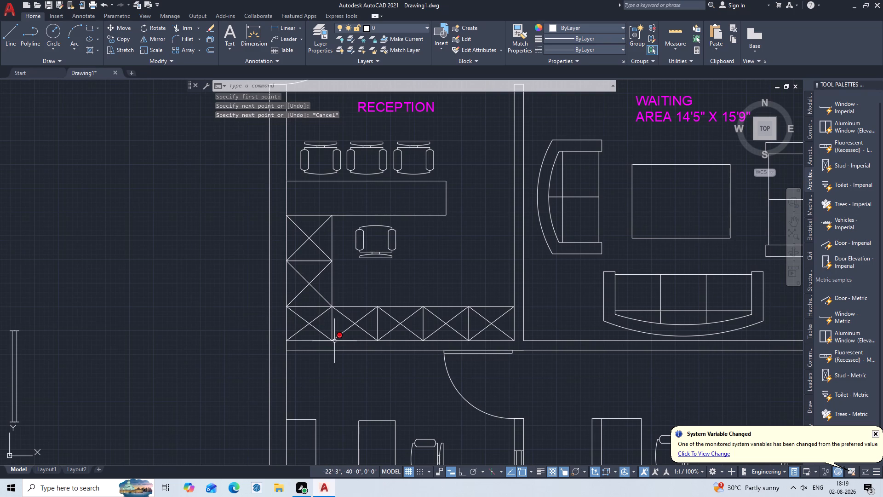
middle_drag(395, 286, 310, 267)
scroll(321, 277, down, 1)
scroll(319, 237, down, 1)
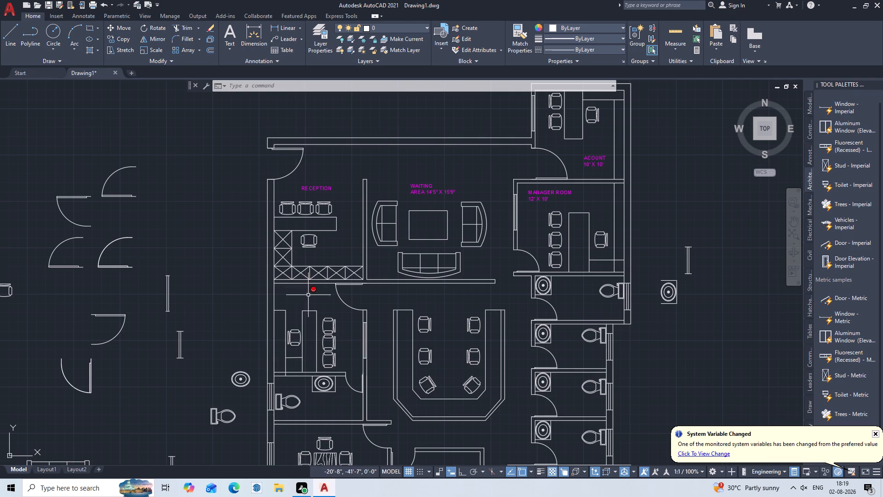
middle_drag(310, 304, 298, 235)
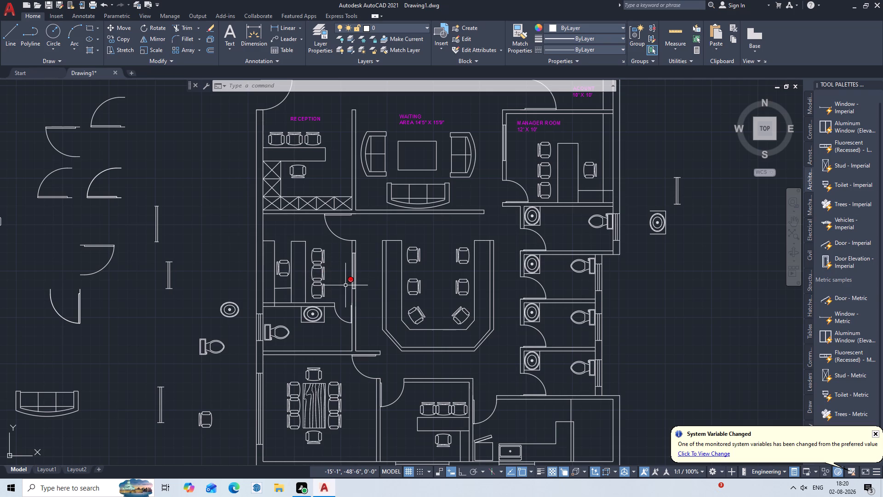
middle_drag(352, 237, 391, 220)
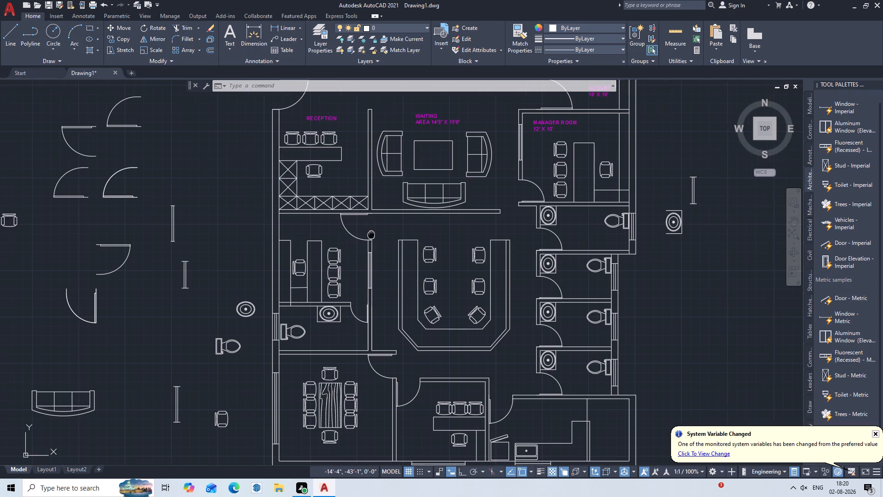
middle_drag(391, 220, 425, 193)
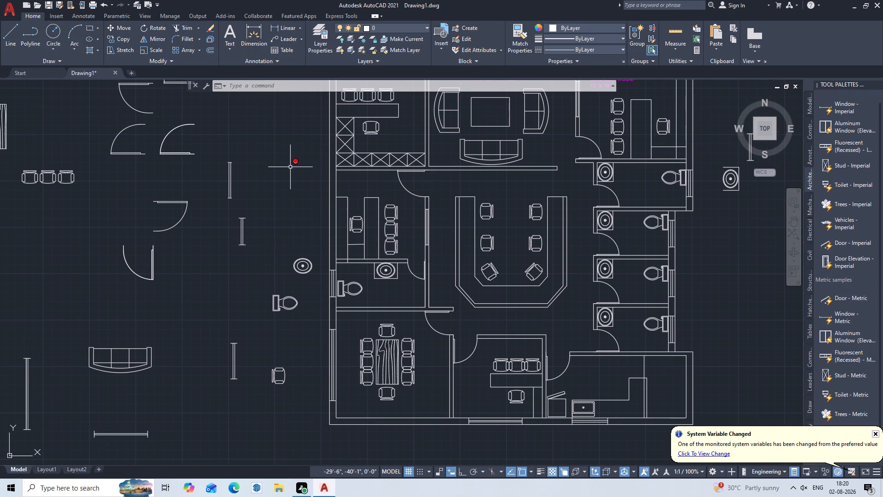
key(t)
key(Return)
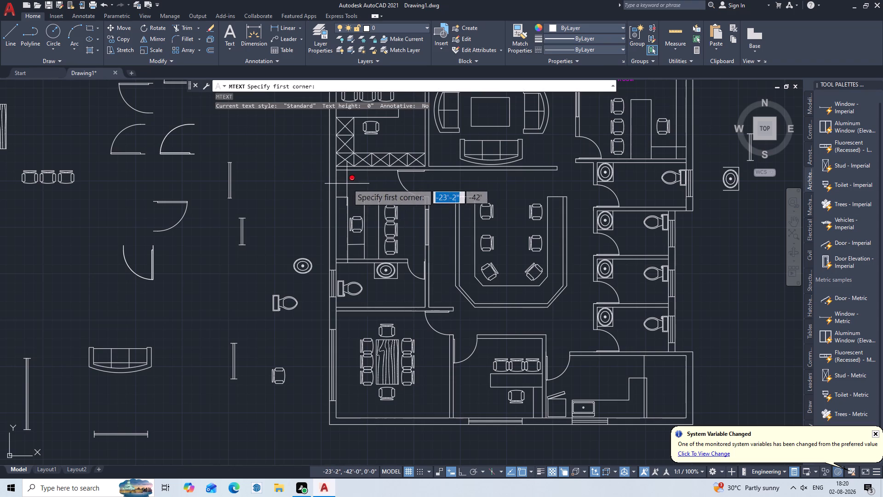
scroll(346, 181, up, 1)
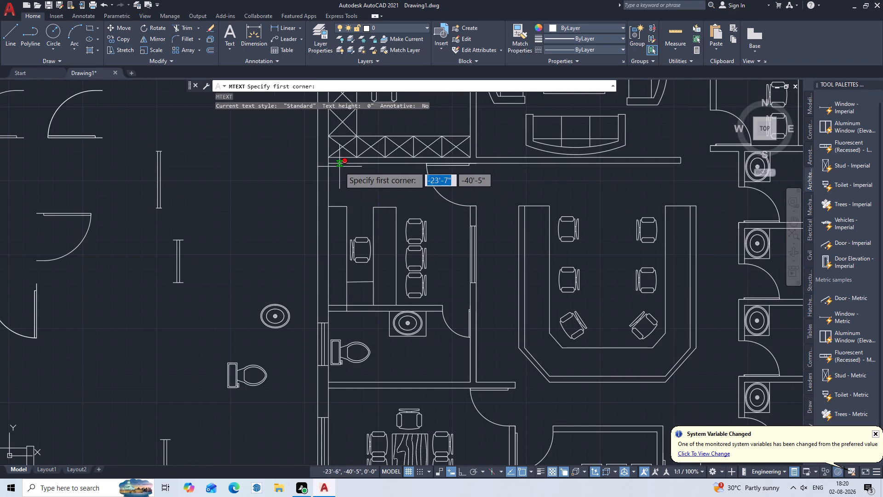
middle_drag(339, 167, 345, 206)
scroll(351, 215, up, 3)
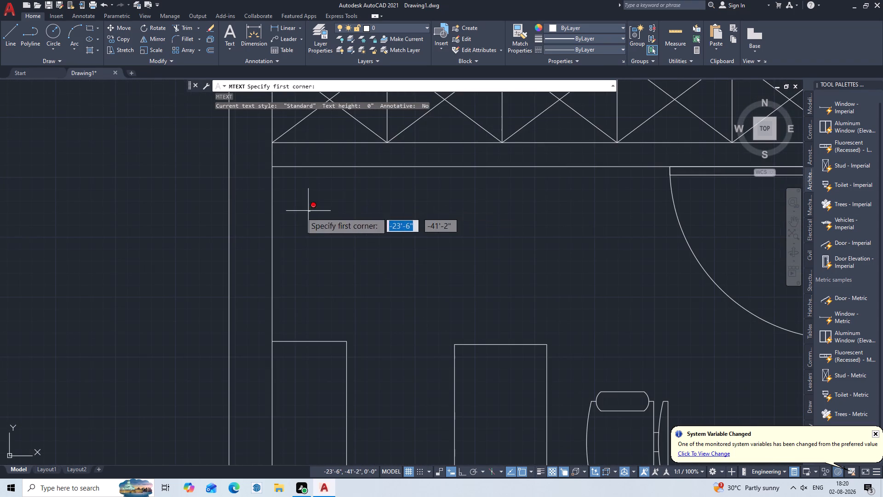
click(292, 202)
click(315, 231)
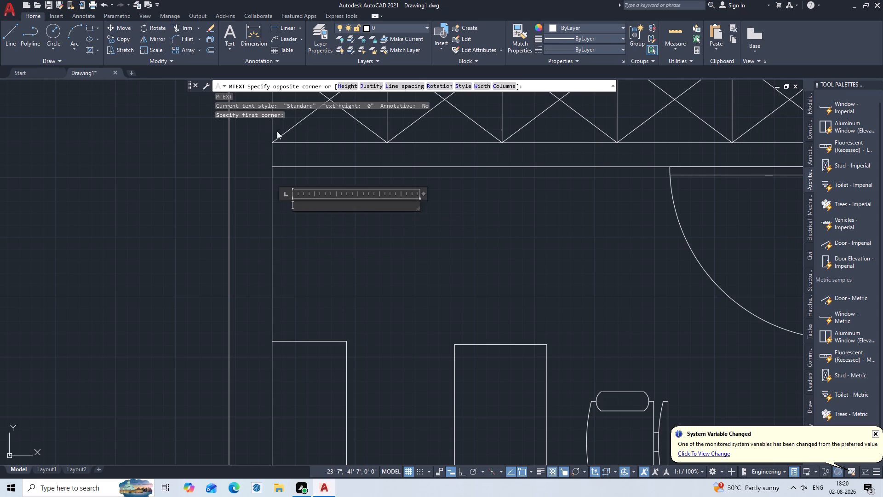
click(235, 38)
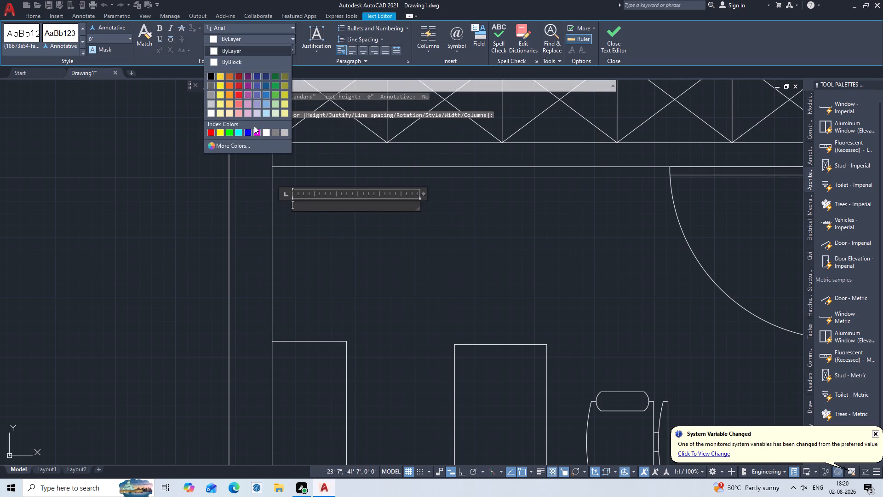
click(257, 132)
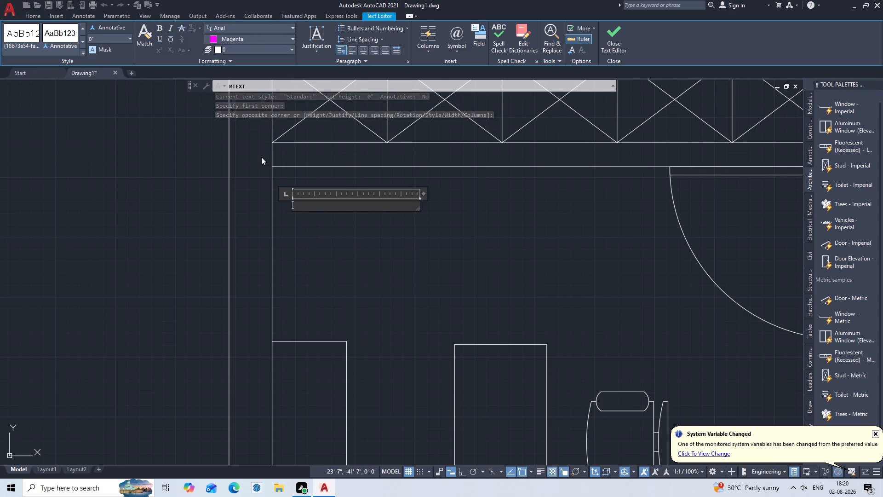
text(DIRECTOR)
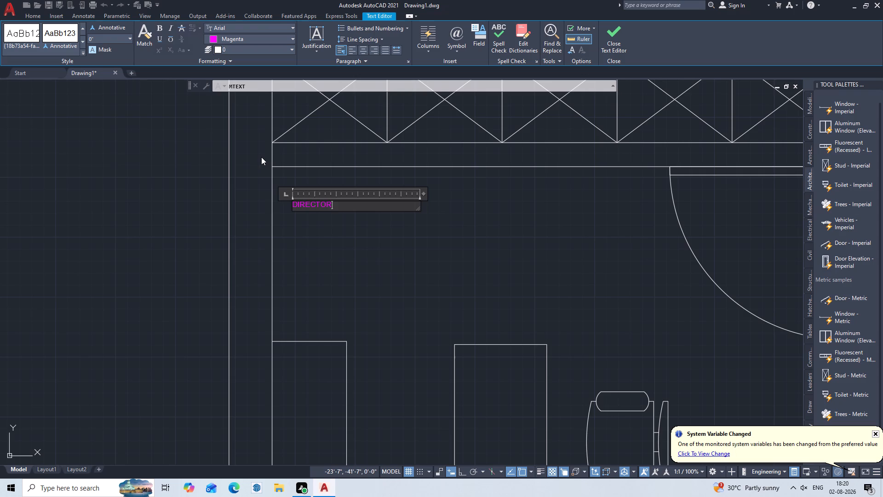
key(Return)
text(ROOM)
key(Return)
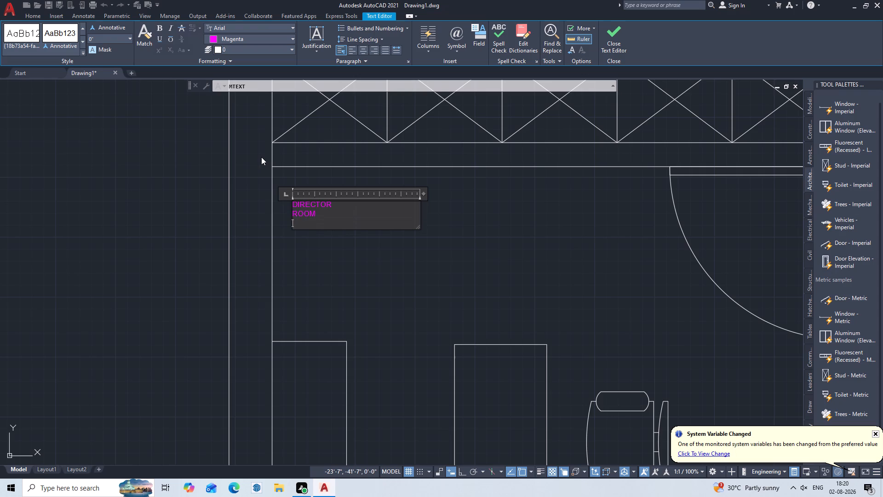
text(10)
key(apostrophe)
key(space)
text(X)
key(space)
text(10')
key(Escape)
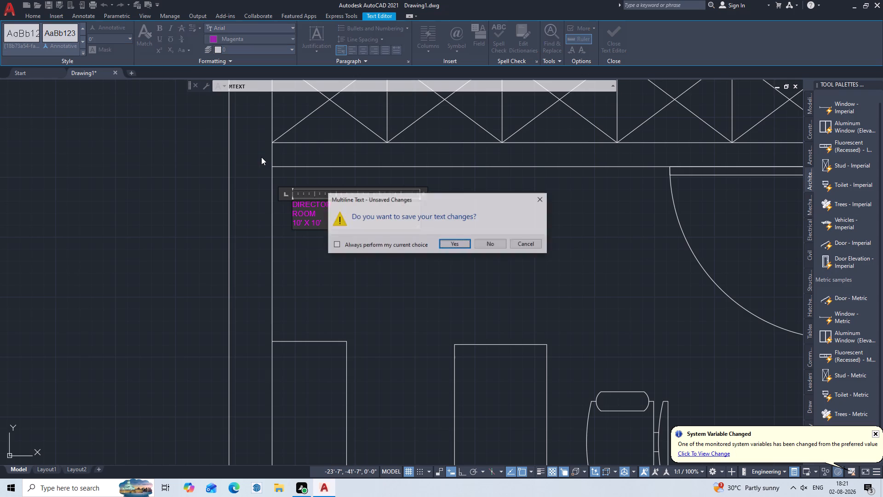
click(461, 244)
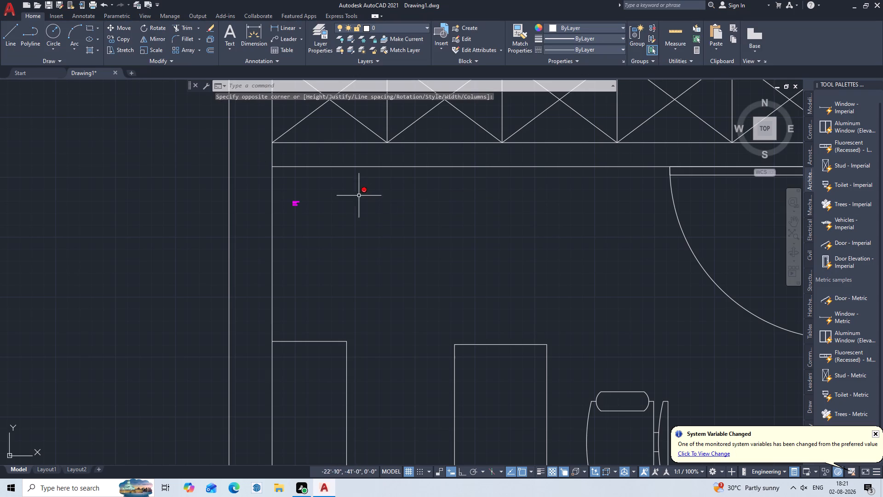
Set the director room label's text height to 5".
double_click(320, 189)
click(281, 237)
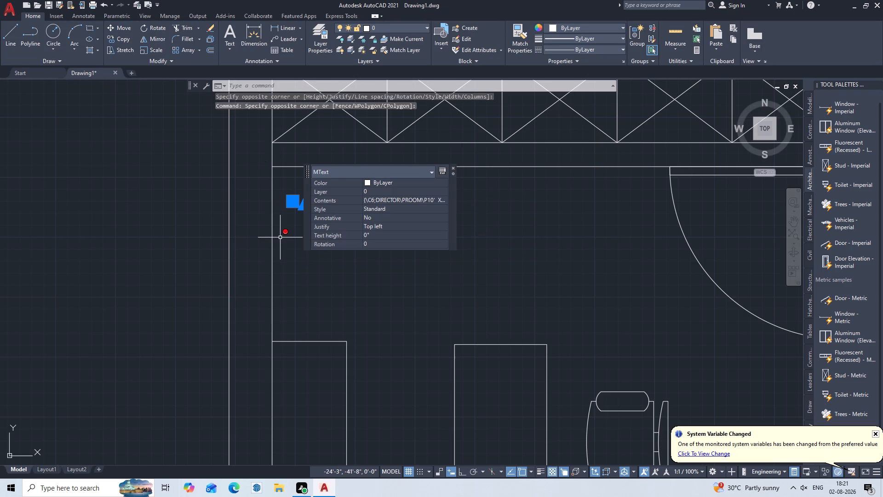
double_click(375, 235)
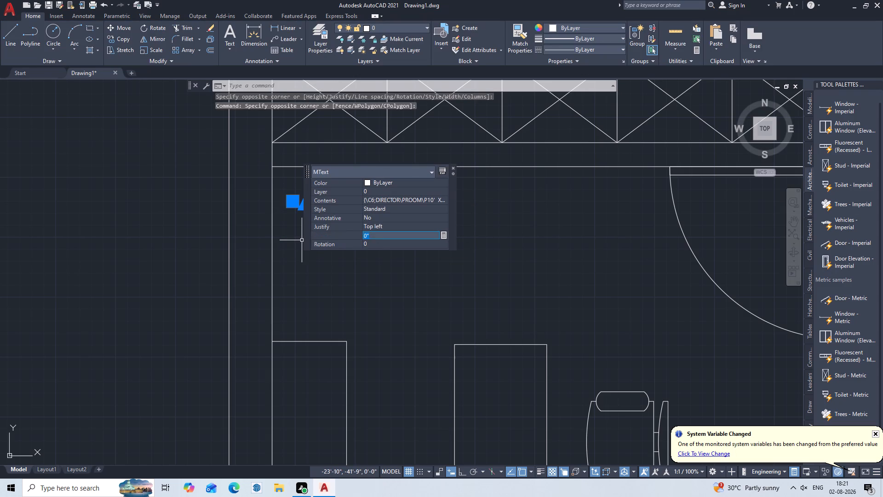
key(BackSpace)
key(BackSpace)
key(BackSpace)
key(BackSpace)
key(BackSpace)
key(BackSpace)
key(BackSpace)
key(BackSpace)
key(BackSpace)
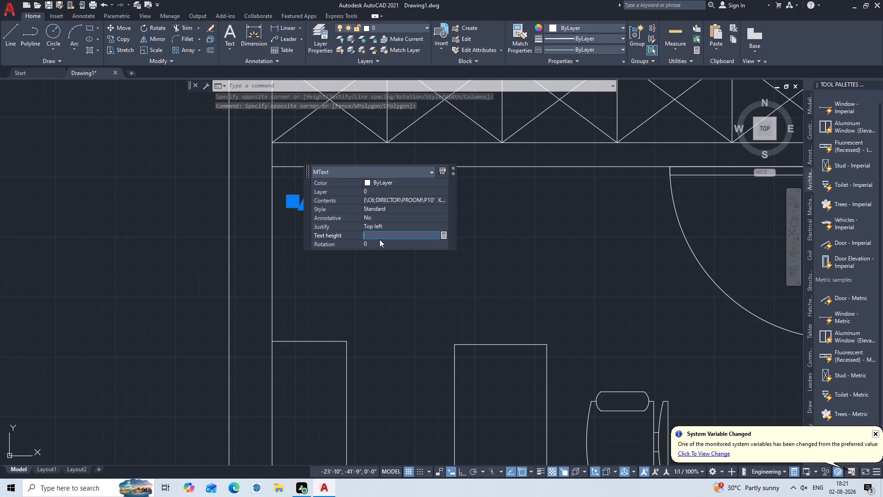
key(5)
key(Return)
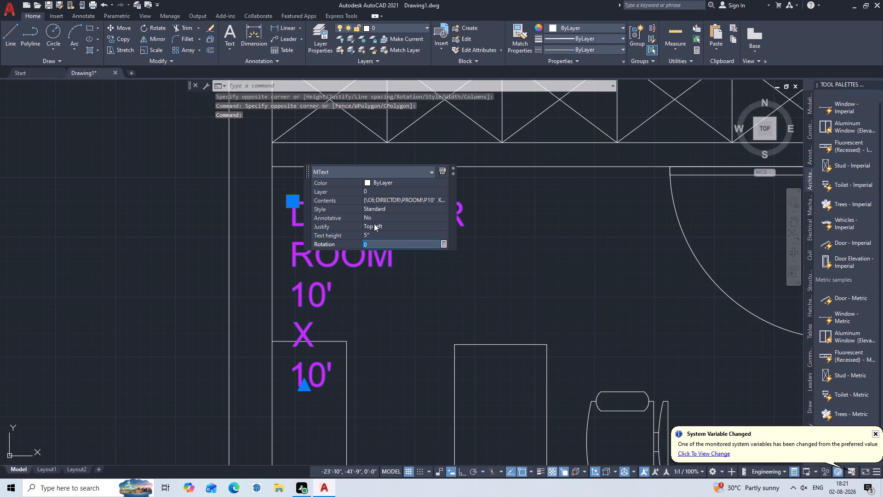
key(Escape)
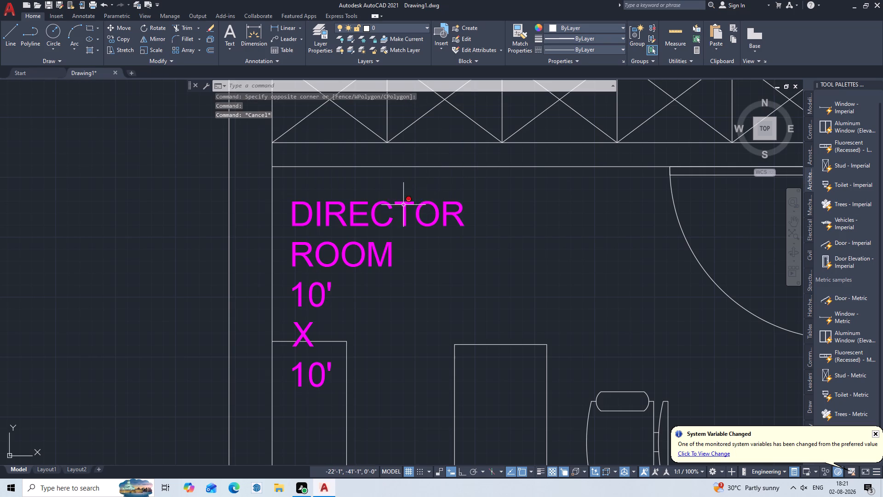
Widen the director room label's text frame toward the door so that 10' X 10' fits on one line.
click(399, 207)
click(430, 218)
click(433, 217)
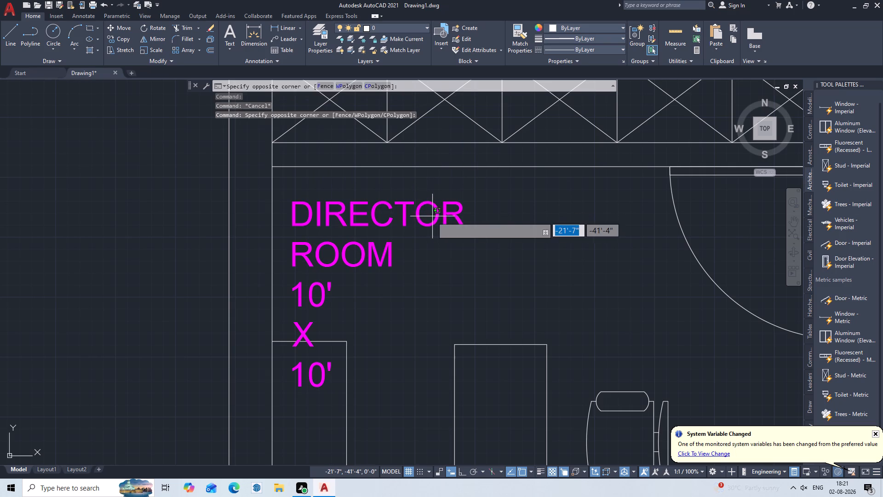
click(414, 223)
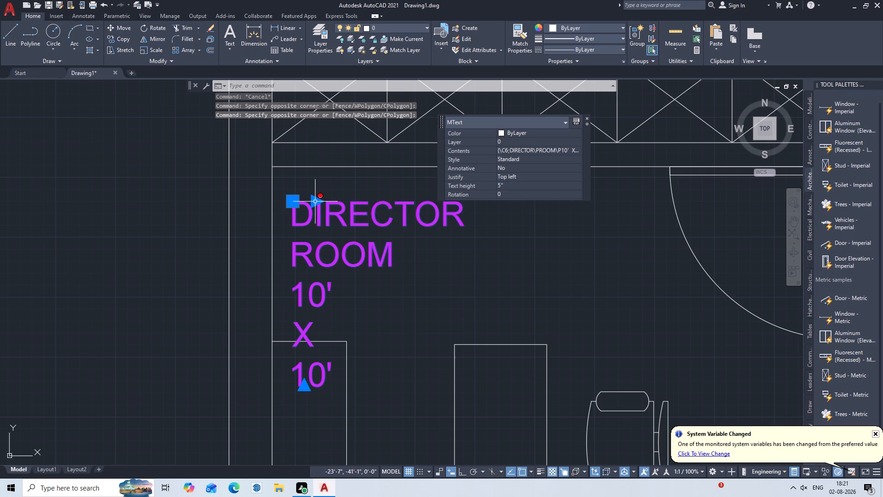
click(316, 204)
triple_click(580, 207)
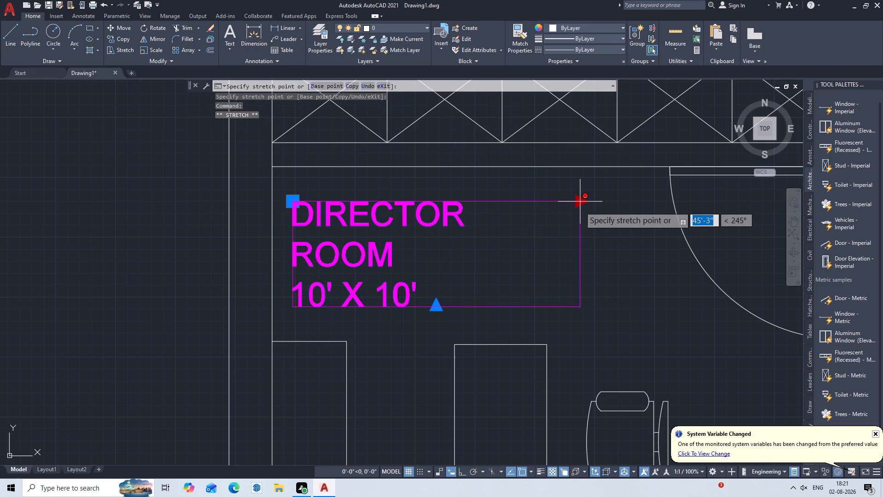
key(Escape)
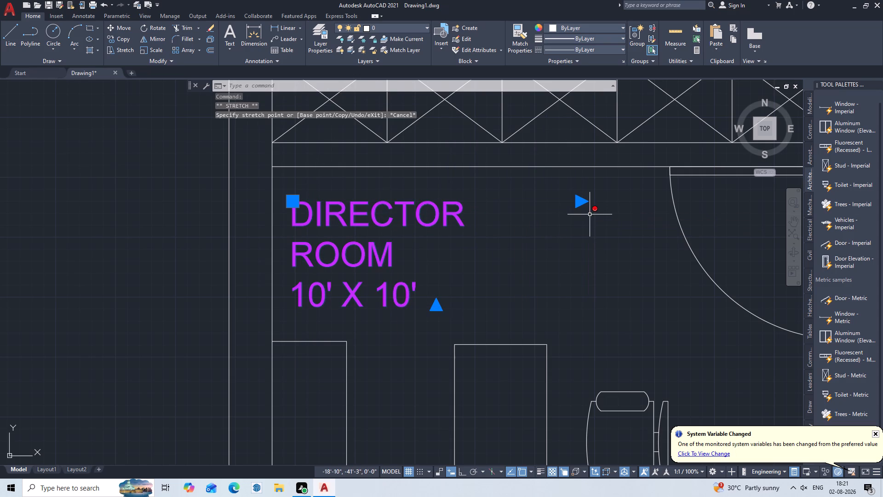
scroll(590, 214, down, 1)
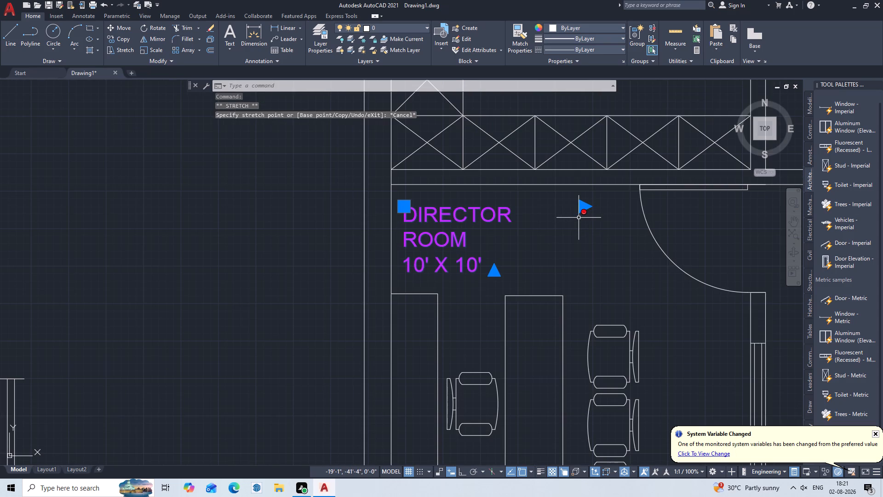
Add a magenta multiline text label reading WORKING AREA and 12'5" X 10'3" on two lines, between the waiting area's lower wall and the desks.
key(Escape)
scroll(558, 223, down, 1)
middle_drag(558, 223, 418, 227)
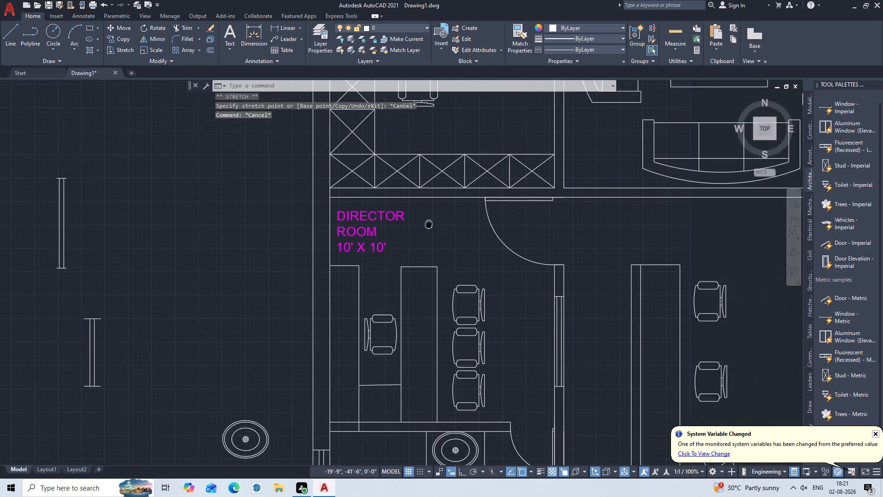
middle_drag(418, 227, 415, 227)
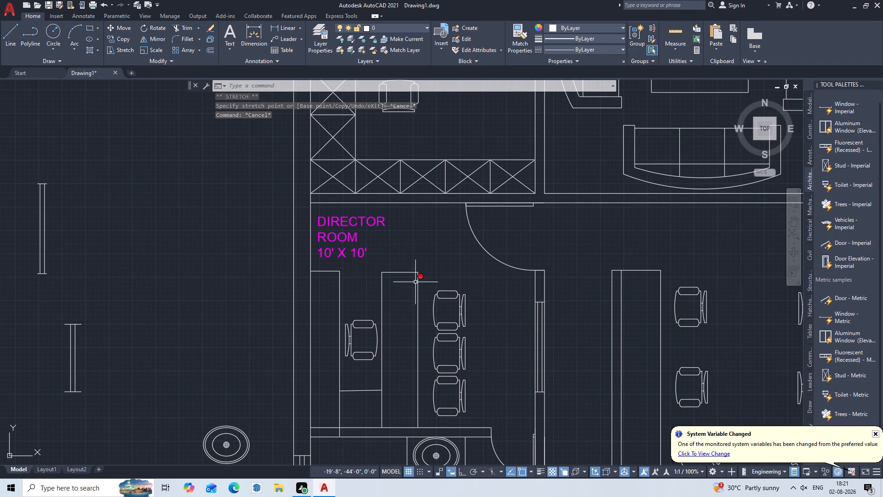
middle_drag(457, 277, 346, 224)
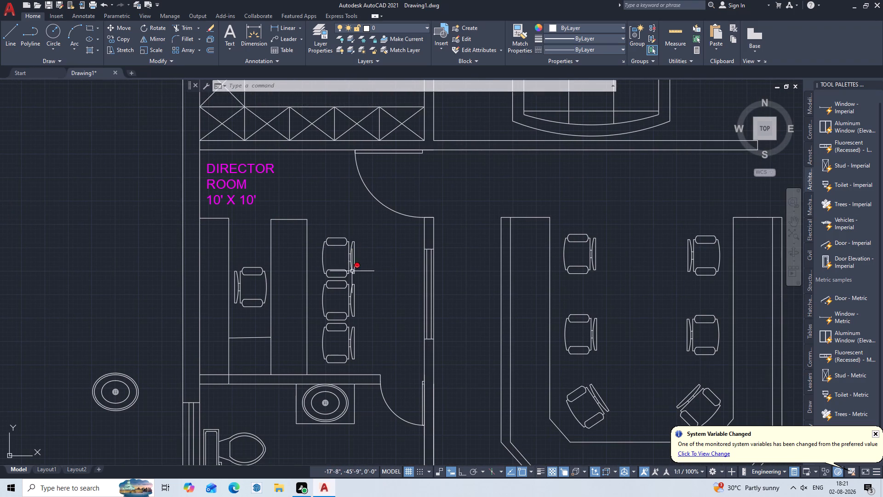
scroll(512, 217, down, 1)
middle_drag(513, 214, 344, 417)
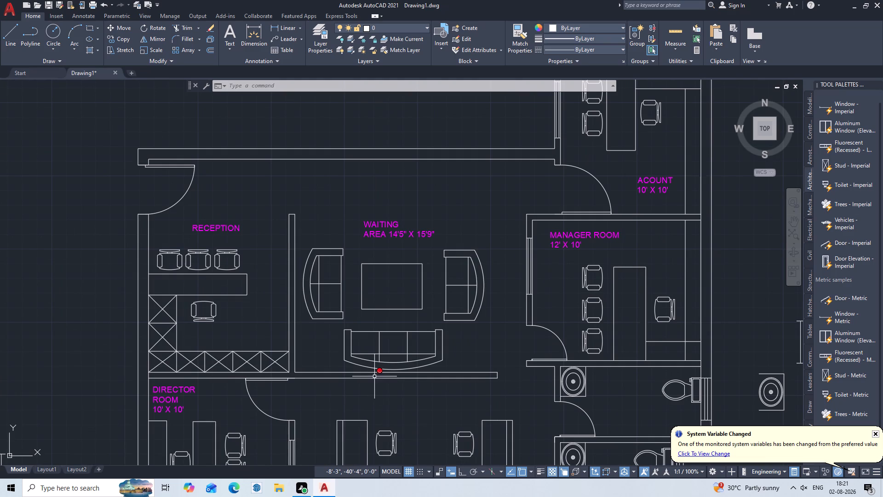
middle_drag(374, 376, 353, 326)
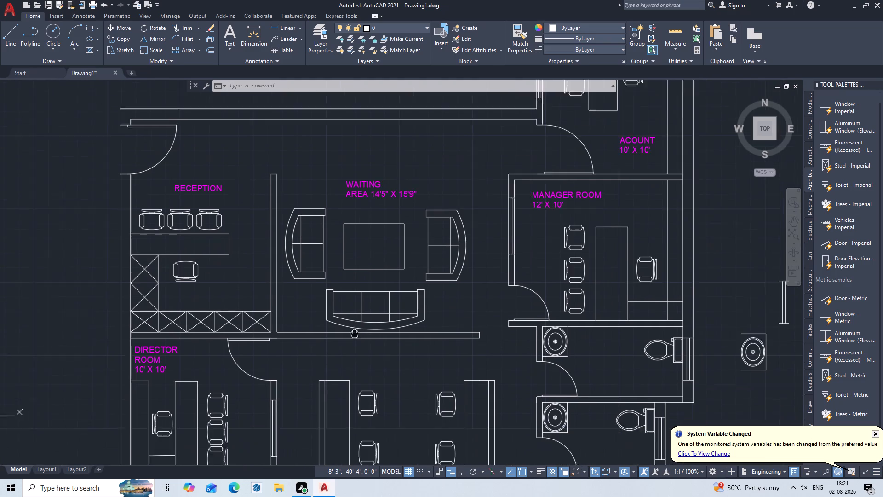
middle_drag(353, 326, 363, 249)
scroll(355, 285, up, 2)
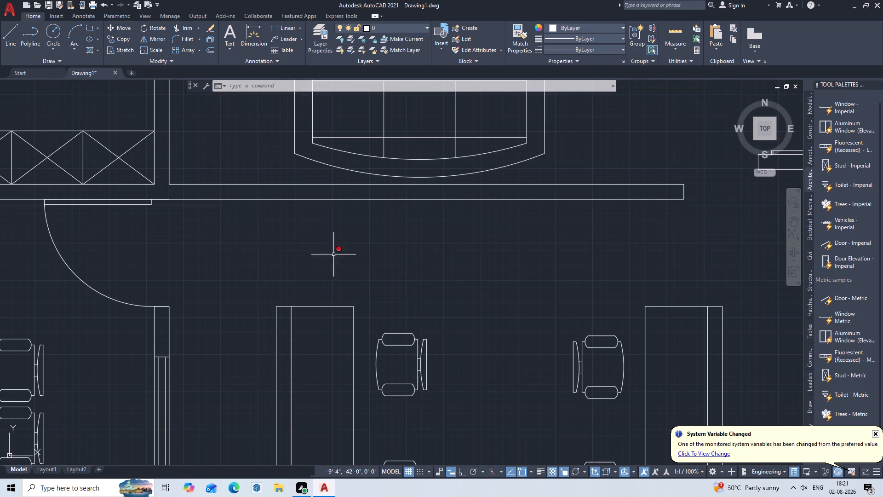
key(t)
key(Return)
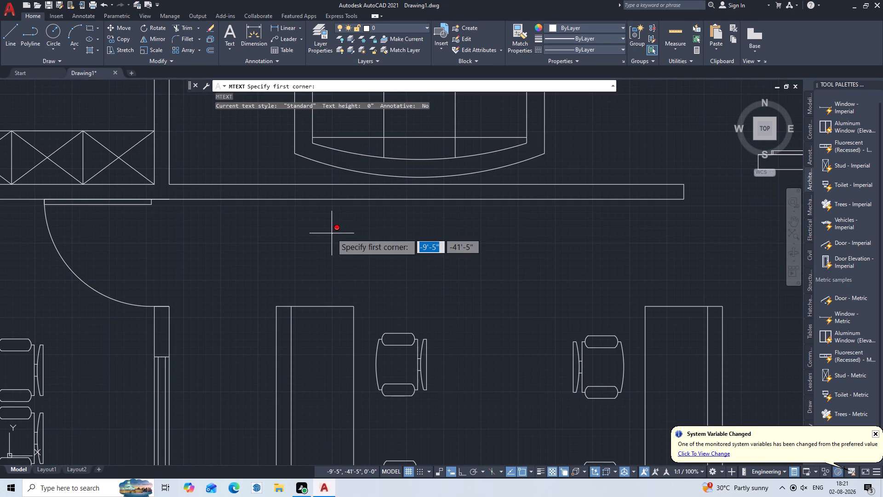
click(329, 226)
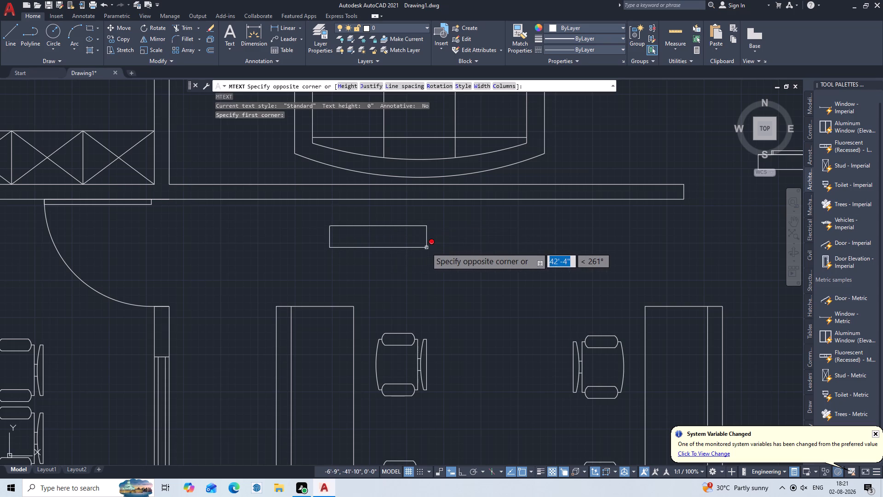
click(430, 248)
click(275, 40)
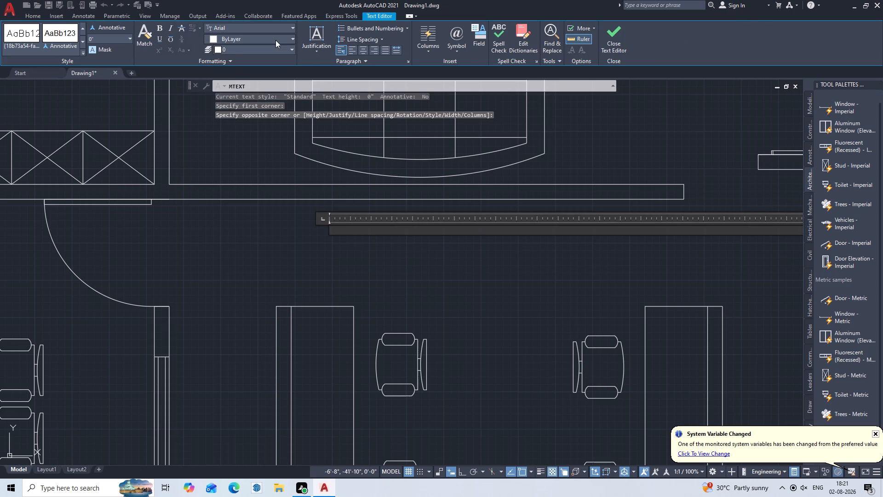
click(254, 130)
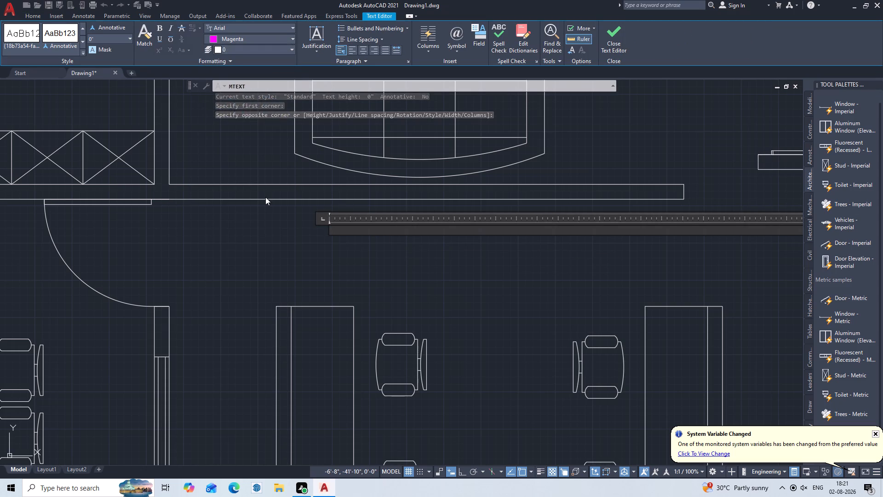
text(WO)
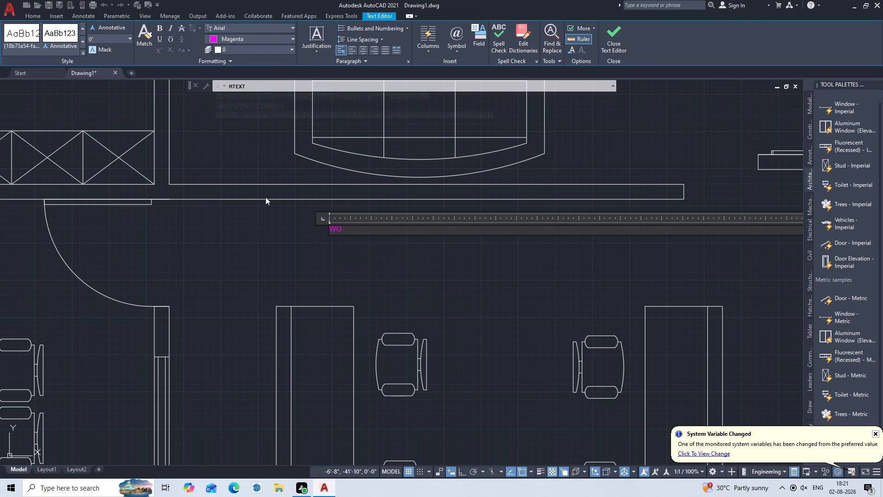
key(r)
text(KING)
key(space)
text(ARE)
key(a)
key(space)
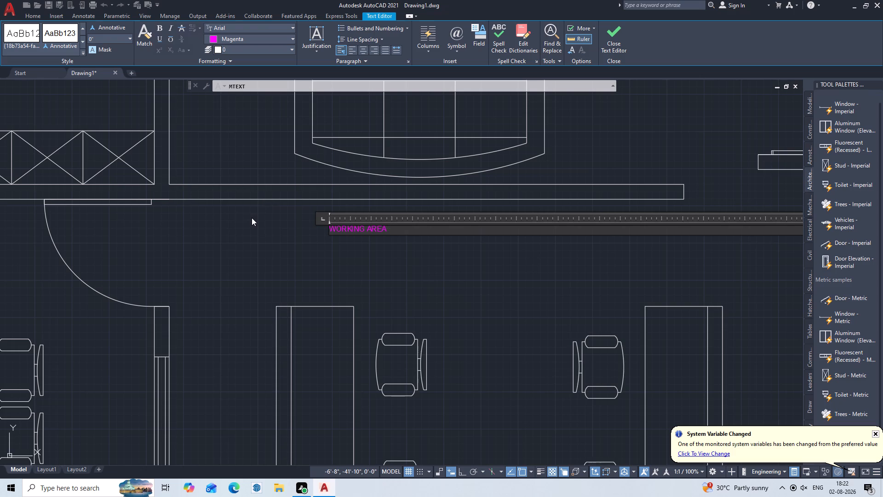
key(Return)
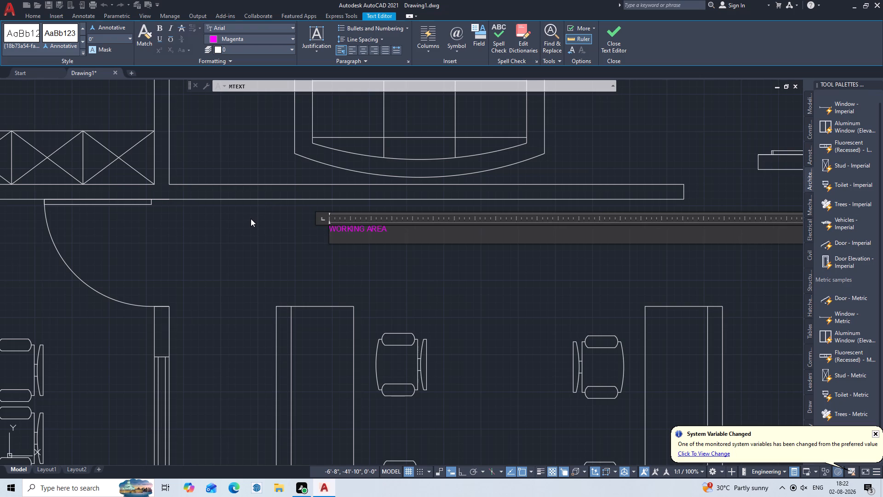
text(12')
key(5)
key(shift+quotedbl)
key(space)
text(X)
key(space)
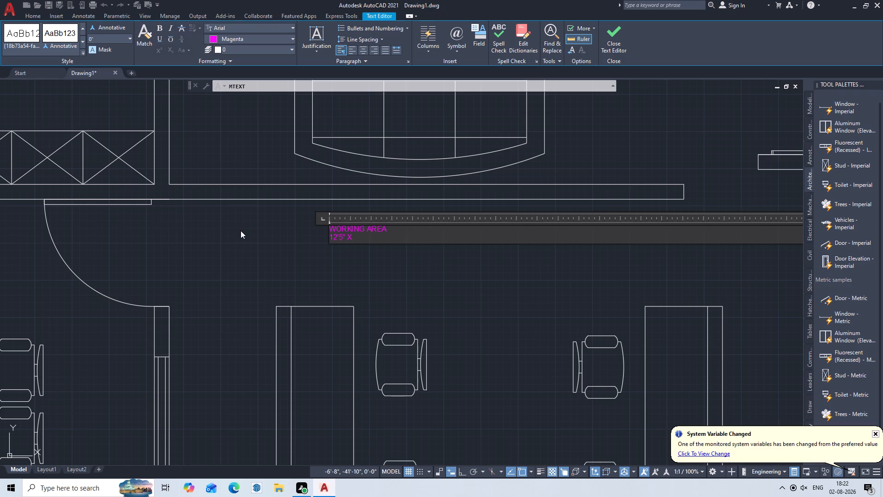
text(10')
key(3)
key(shift+quotedbl)
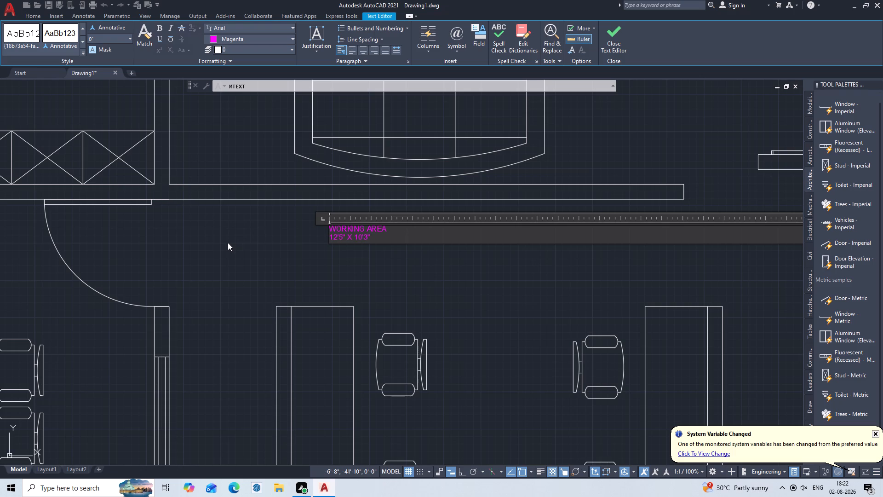
key(Escape)
click(464, 245)
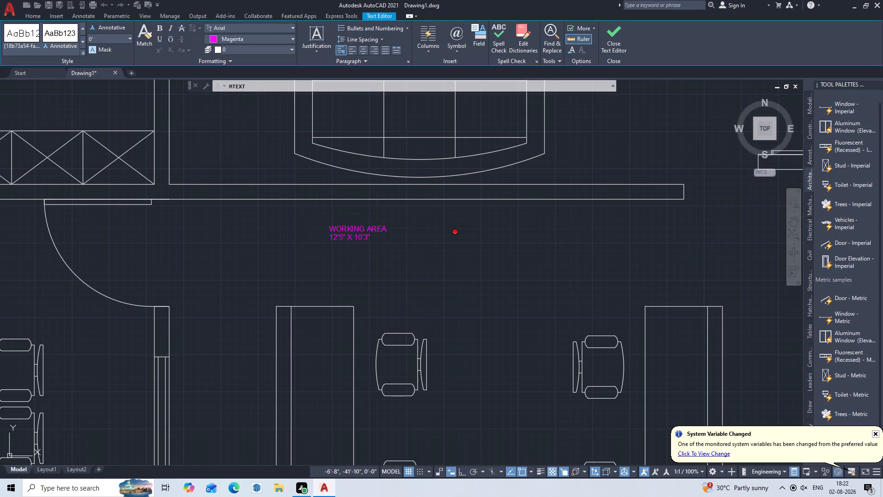
Set the working area label's text height to 5".
click(359, 220)
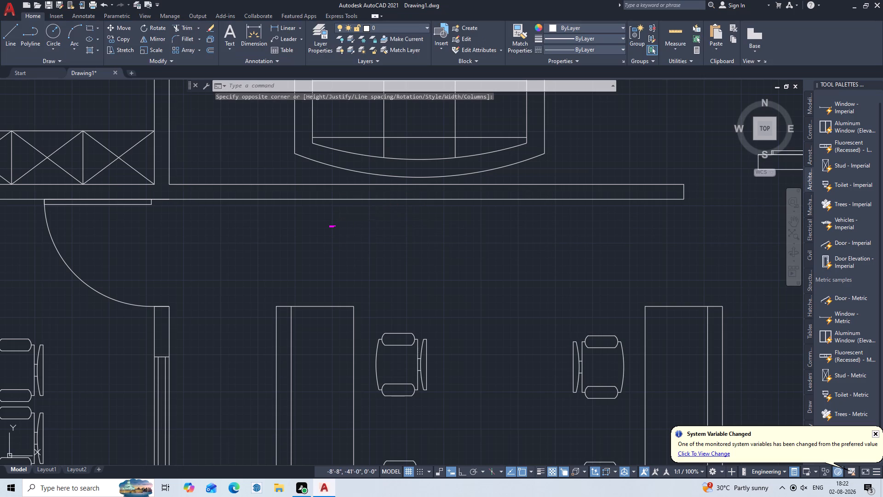
click(310, 253)
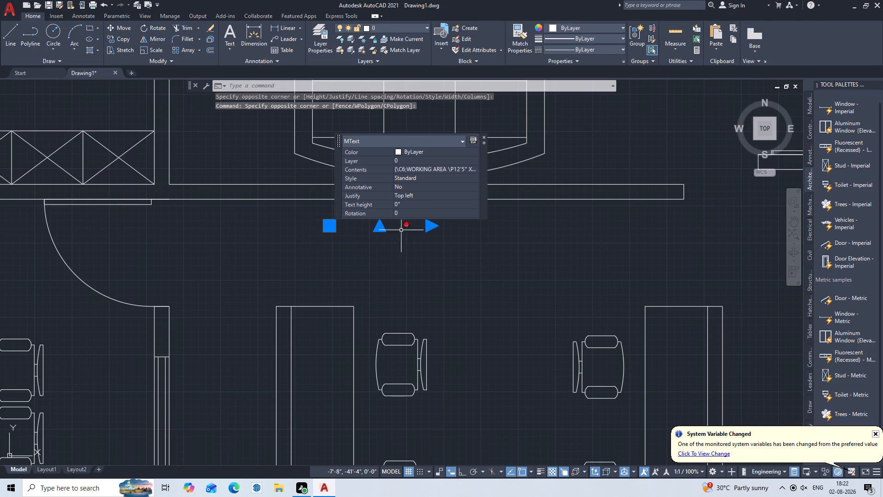
click(439, 204)
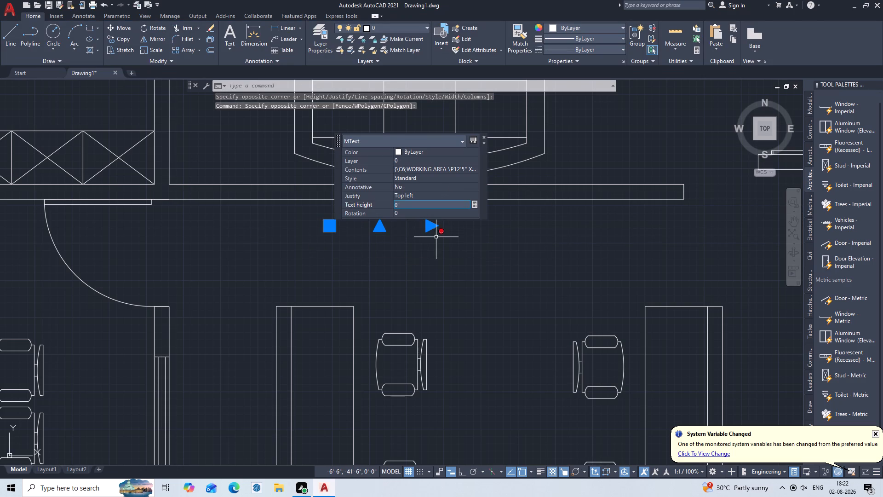
key(BackSpace)
key(BackSpace)
key(BackSpace)
key(BackSpace)
key(BackSpace)
key(BackSpace)
key(BackSpace)
key(BackSpace)
key(BackSpace)
key(BackSpace)
key(BackSpace)
key(BackSpace)
key(BackSpace)
key(BackSpace)
key(BackSpace)
key(BackSpace)
key(BackSpace)
key(BackSpace)
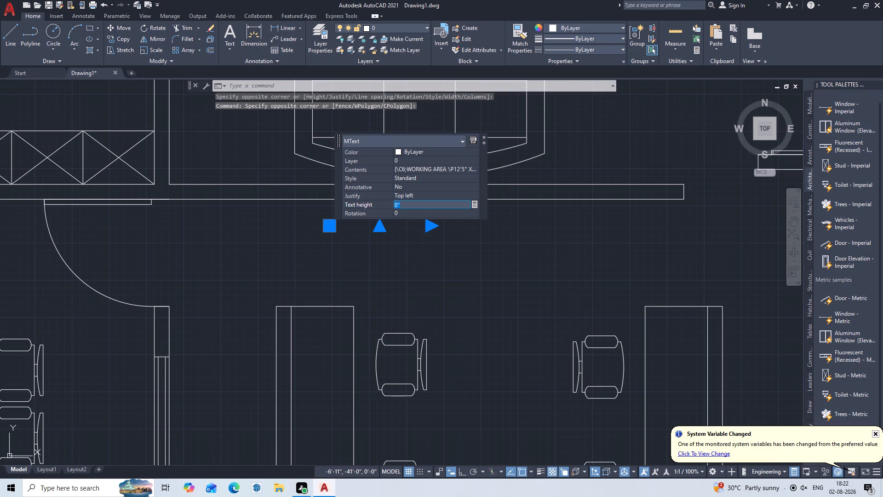
click(413, 207)
key(BackSpace)
key(BackSpace)
key(BackSpace)
key(BackSpace)
key(BackSpace)
key(BackSpace)
key(BackSpace)
key(BackSpace)
key(BackSpace)
key(BackSpace)
key(BackSpace)
key(BackSpace)
key(5)
key(Return)
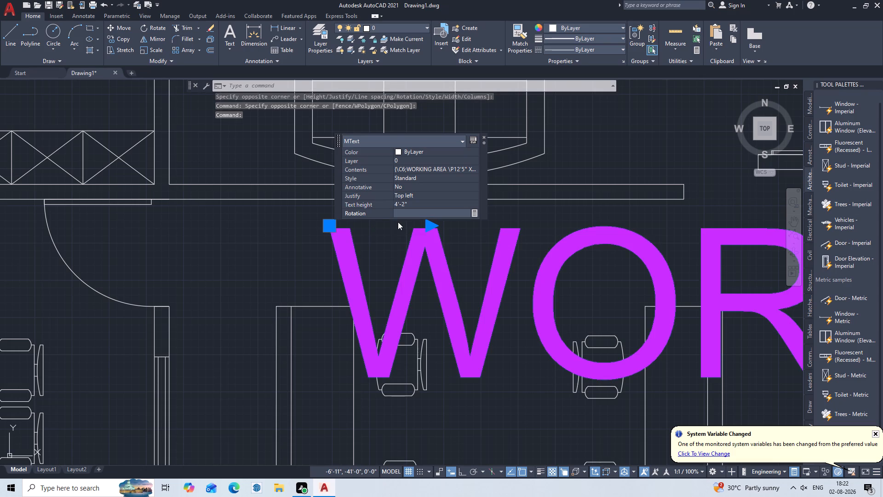
click(422, 203)
key(BackSpace)
key(BackSpace)
key(BackSpace)
key(BackSpace)
key(BackSpace)
key(BackSpace)
key(BackSpace)
key(BackSpace)
key(BackSpace)
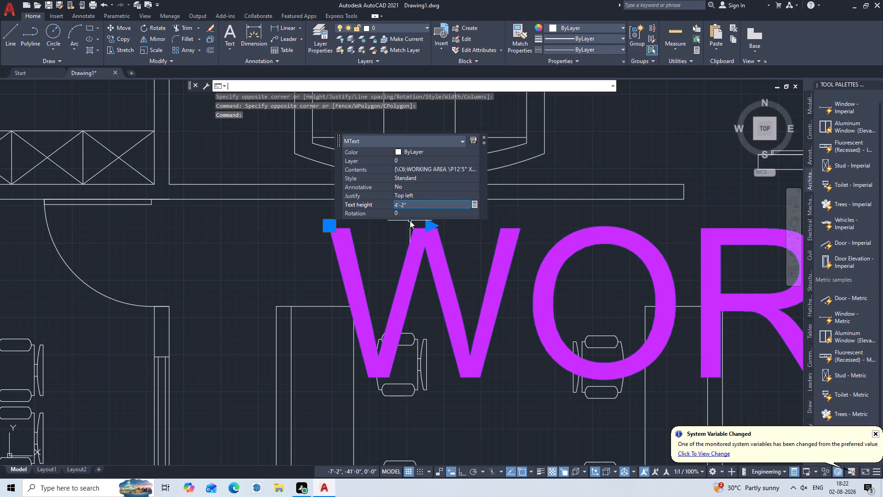
key(BackSpace)
click(415, 199)
click(412, 203)
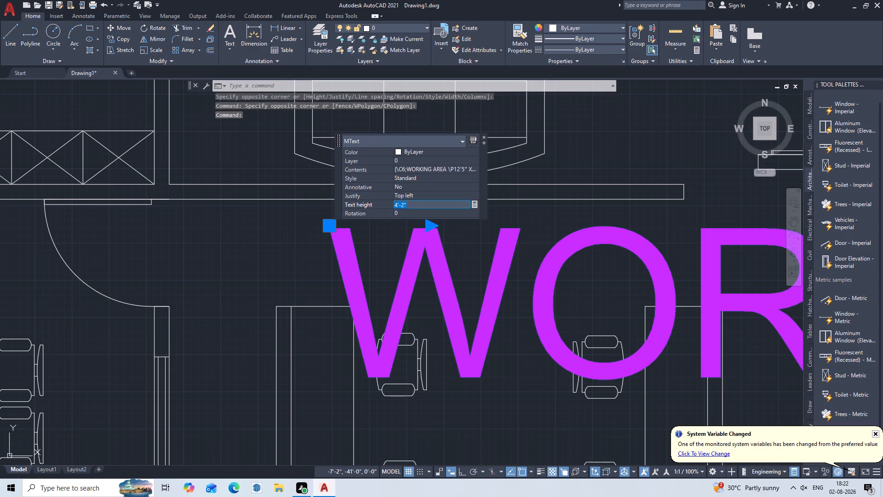
key(BackSpace)
key(5)
key(Return)
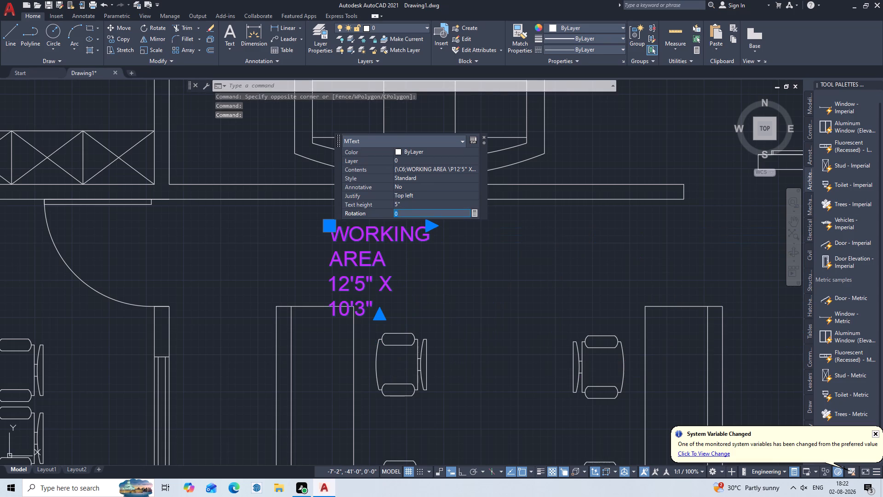
key(Escape)
Widen the working area label's text frame by about 3'-3" so that the name and the size each fit on one line.
click(408, 237)
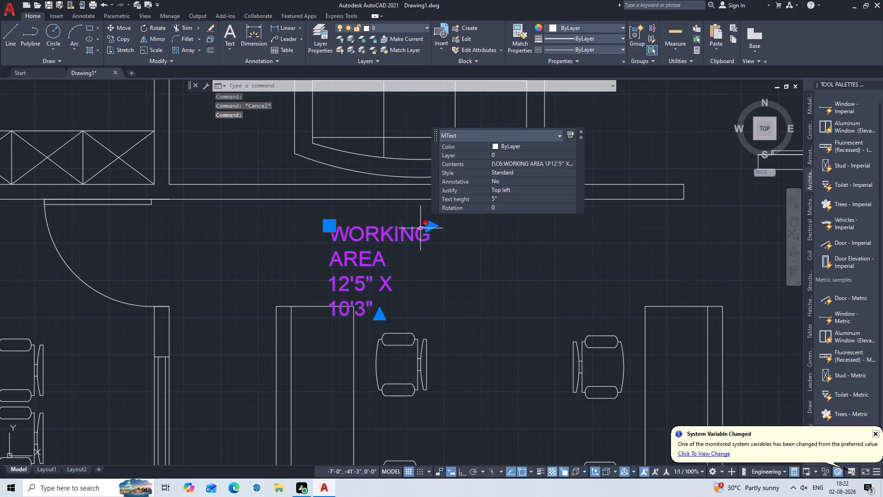
double_click(429, 228)
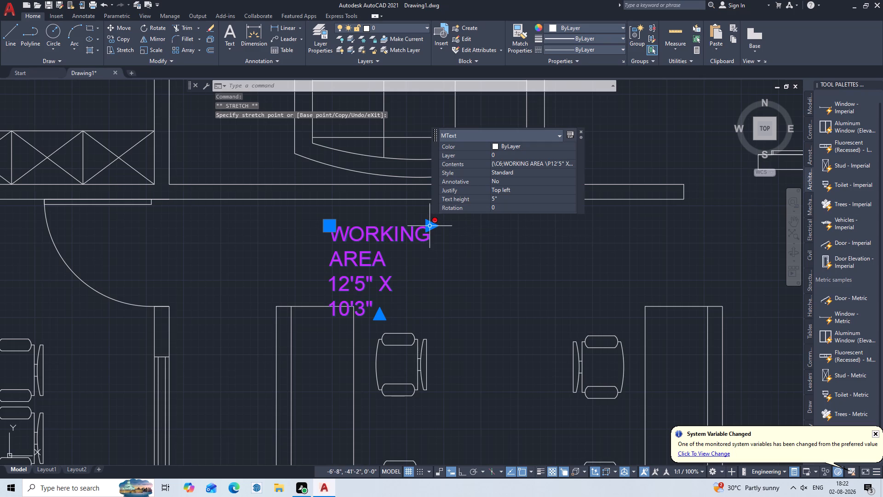
click(434, 224)
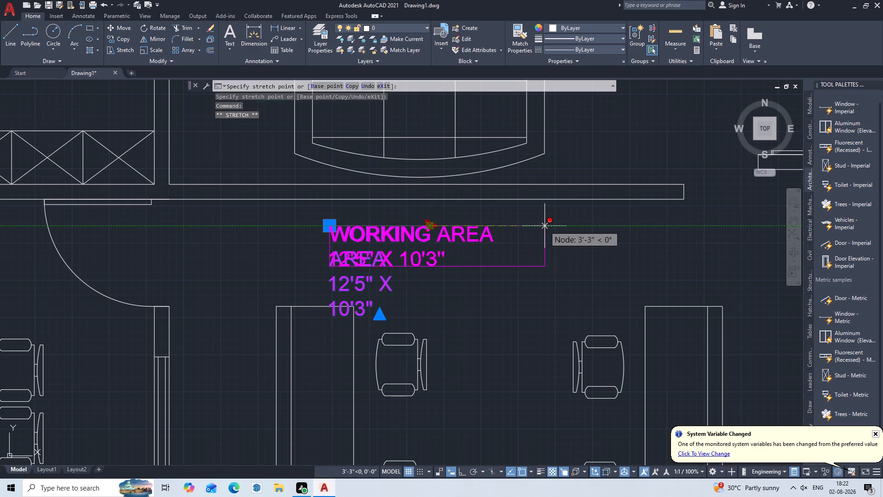
drag(545, 226, 547, 214)
key(Escape)
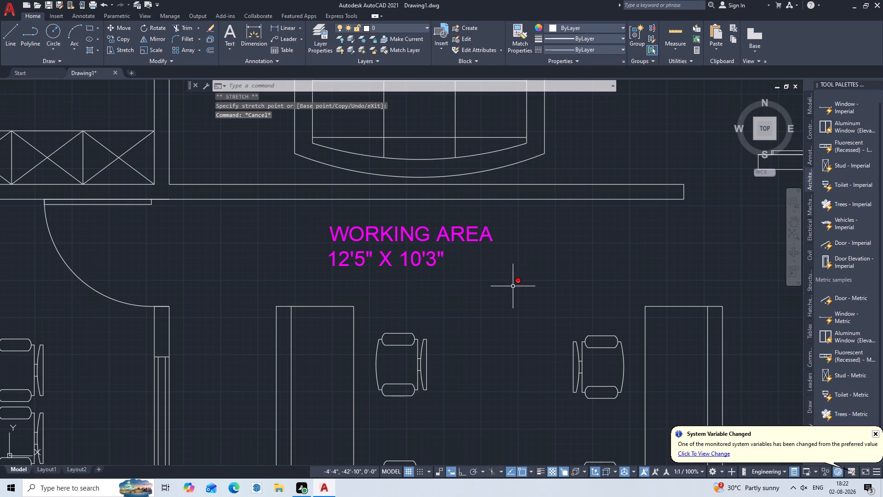
scroll(513, 286, down, 2)
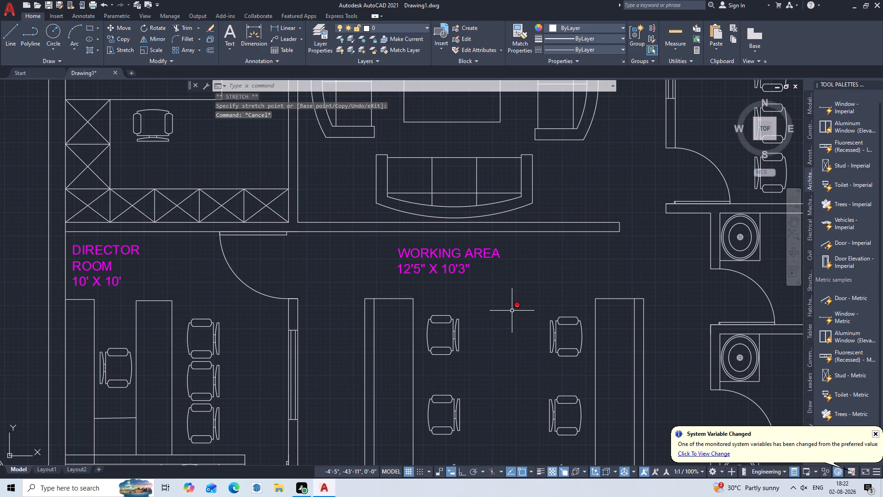
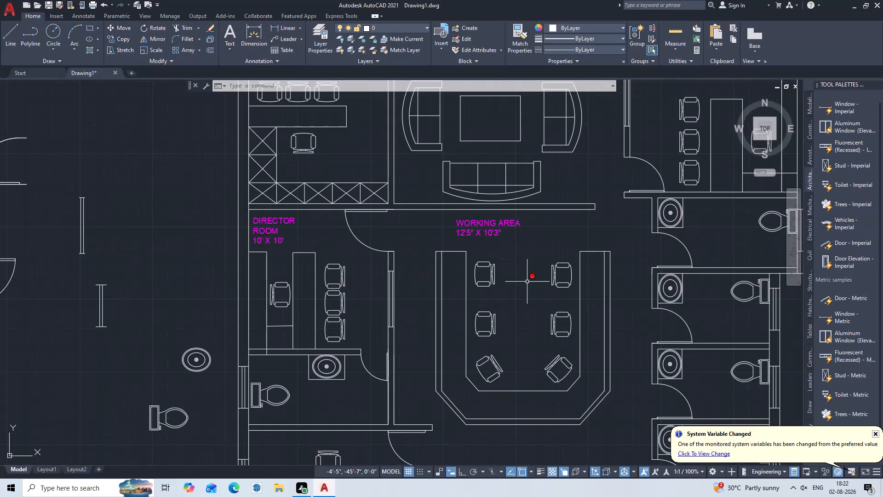
Add a magenta multiline text label reading HE TOILET and 10' X 5' on two lines, in the toilet room directly below the manager room.
scroll(511, 269, down, 1)
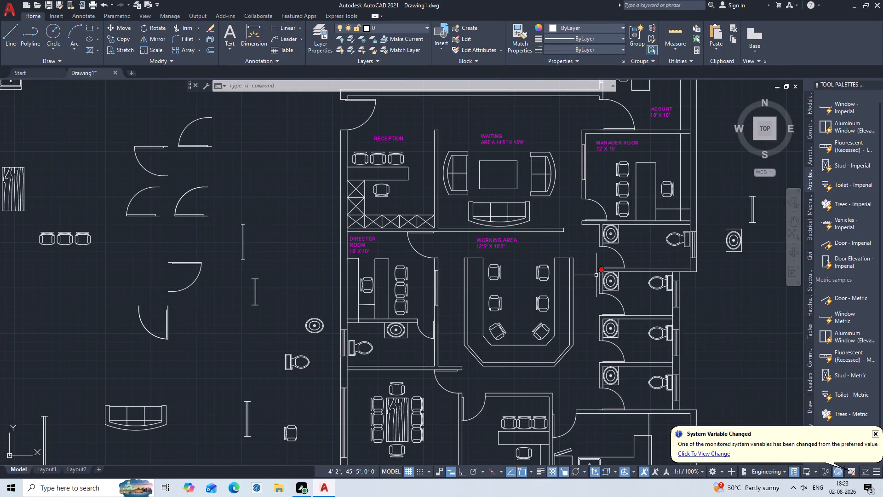
middle_drag(596, 275, 244, 328)
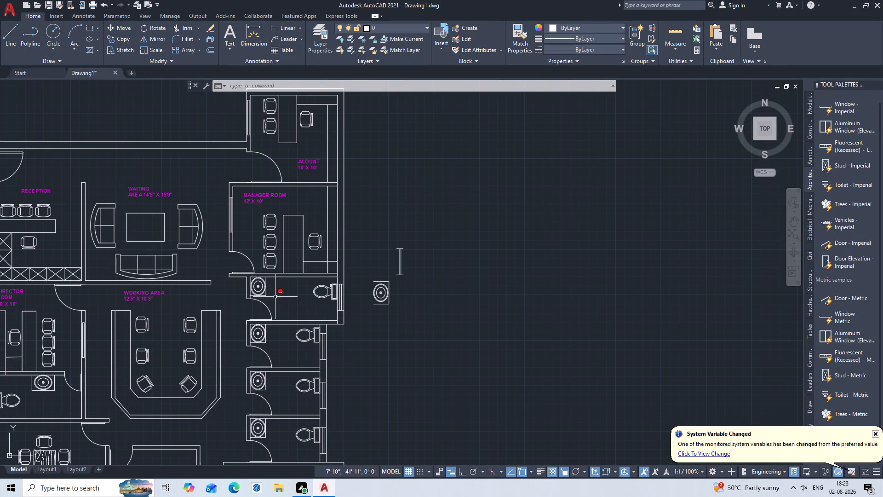
scroll(278, 297, up, 3)
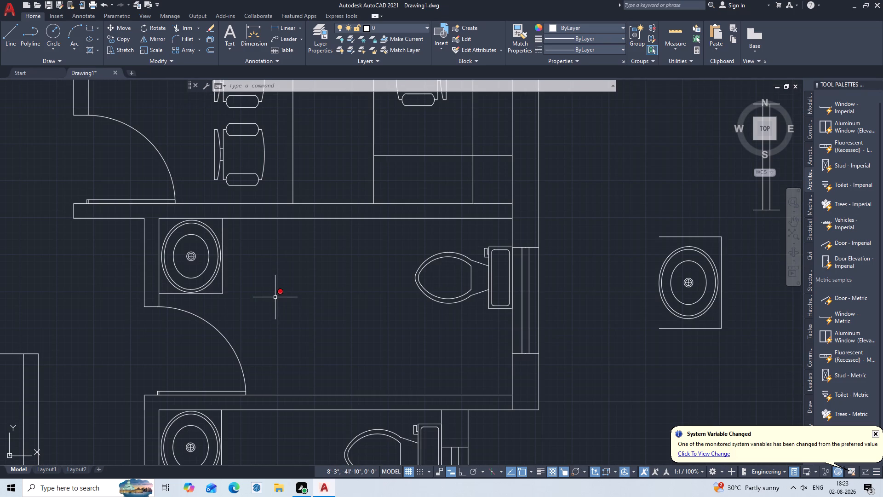
key(t)
key(Return)
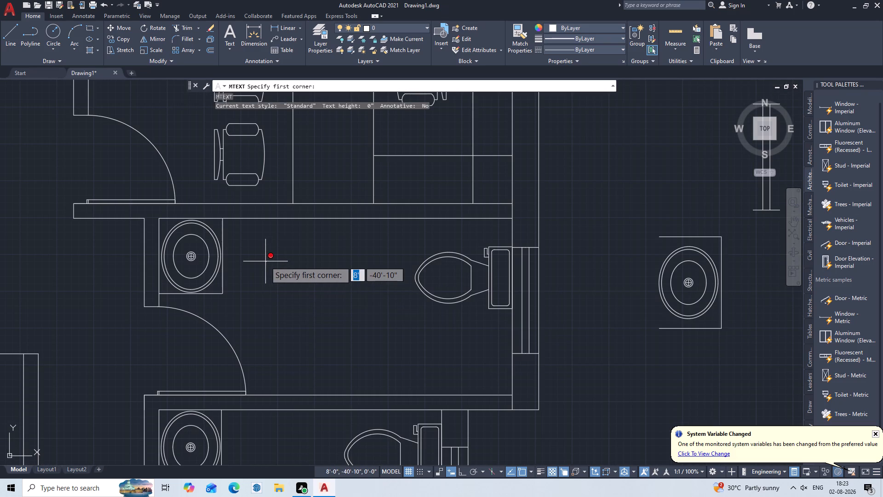
click(255, 286)
click(274, 305)
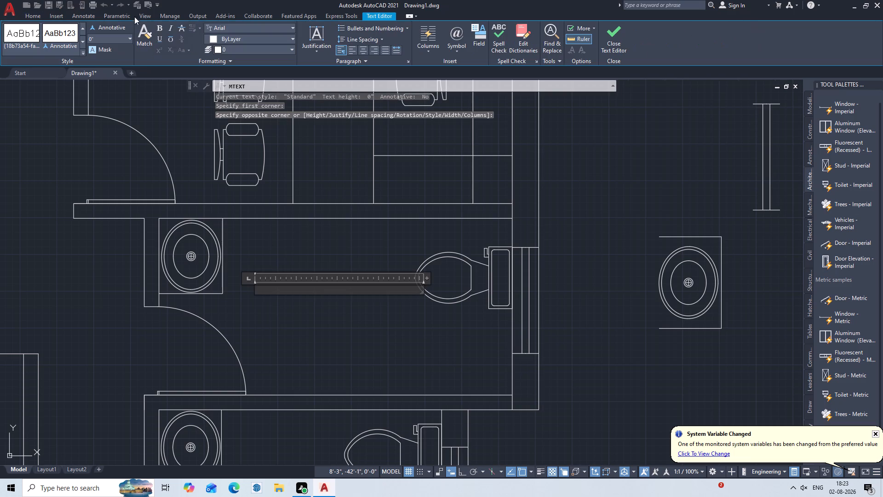
click(225, 35)
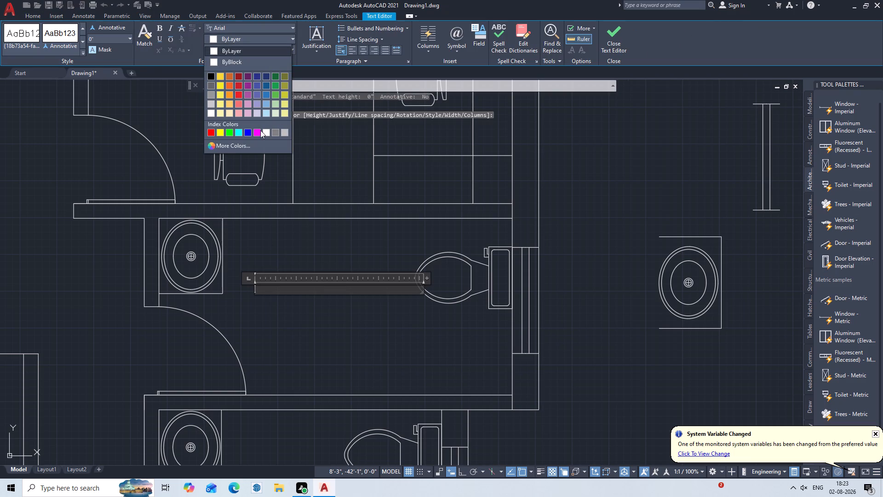
click(258, 131)
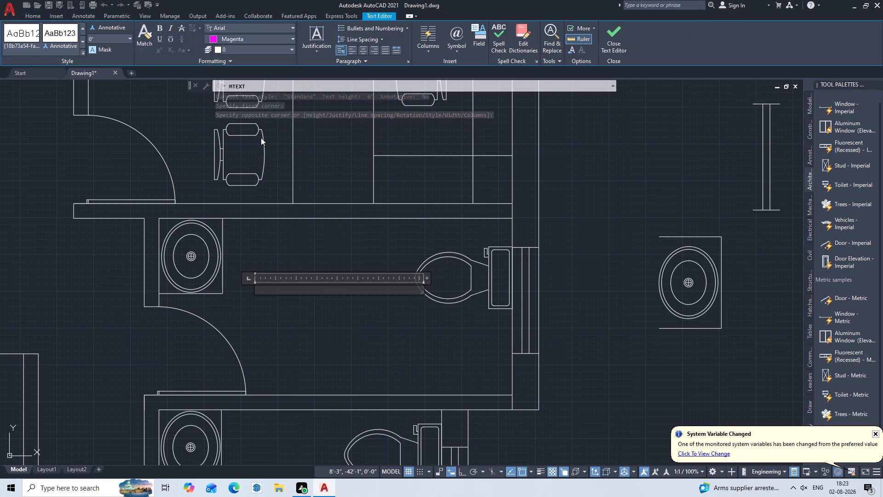
key(h)
key(e)
key(space)
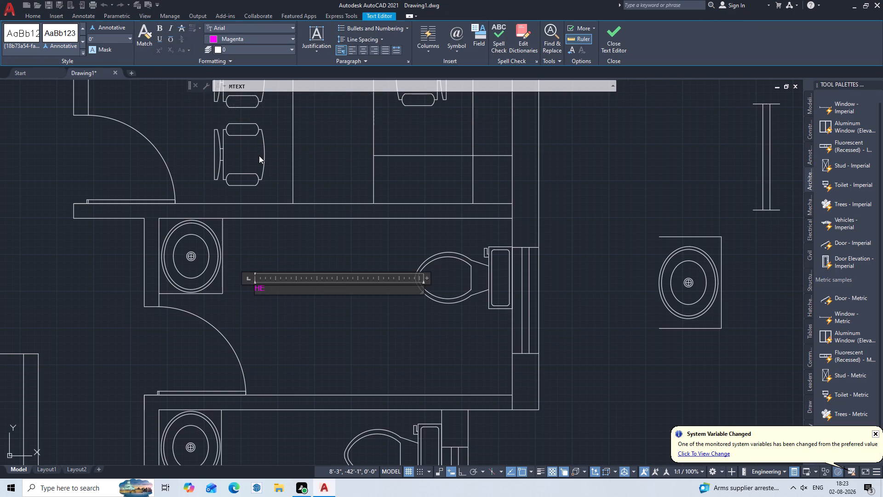
key(t)
key(o)
key(i)
key(l)
text(ET)
key(Return)
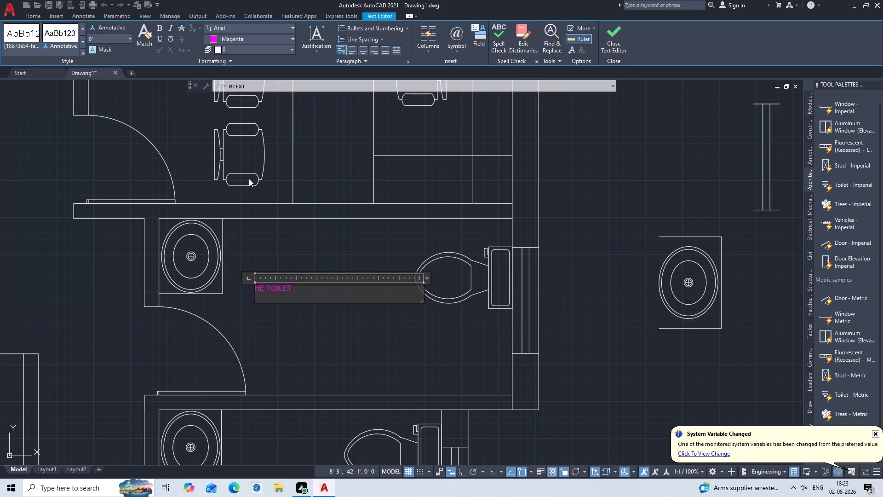
key(1)
key(0)
key(apostrophe)
key(space)
text(X)
key(space)
key(5)
key(BackSpace)
key(5)
key(apostrophe)
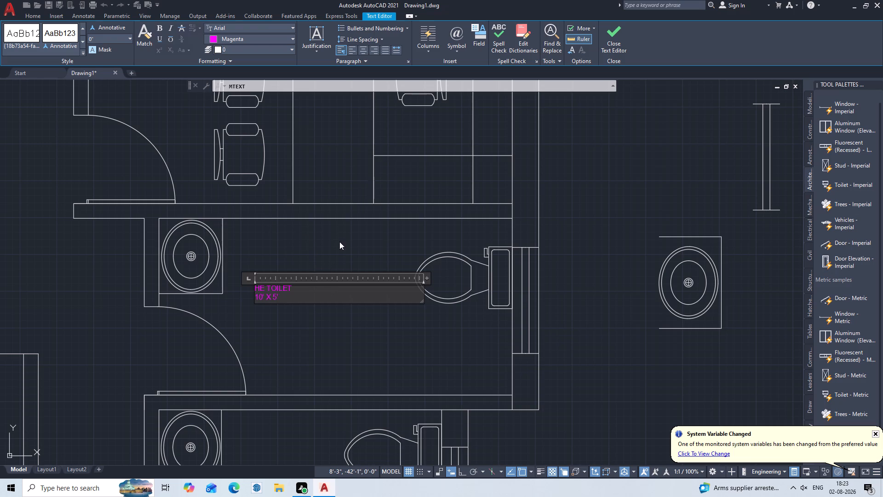
key(Escape)
drag(458, 246, 461, 241)
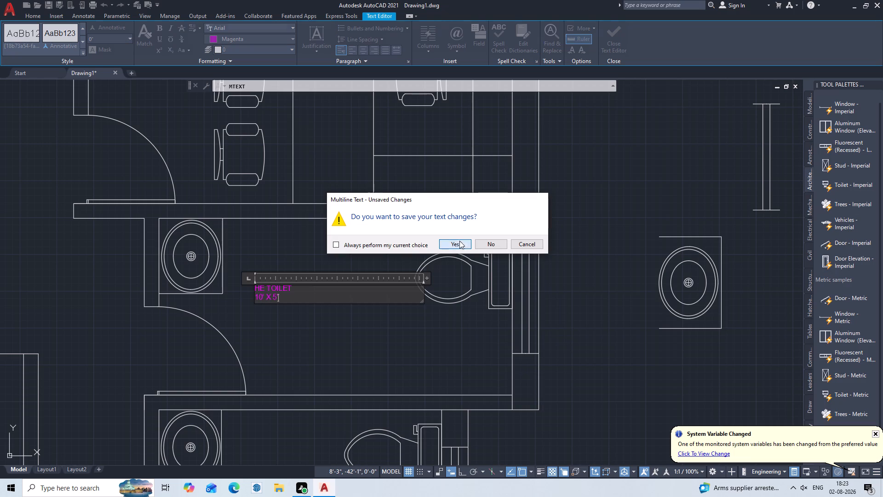
Set the HE TOILET label's text height to 5".
click(280, 269)
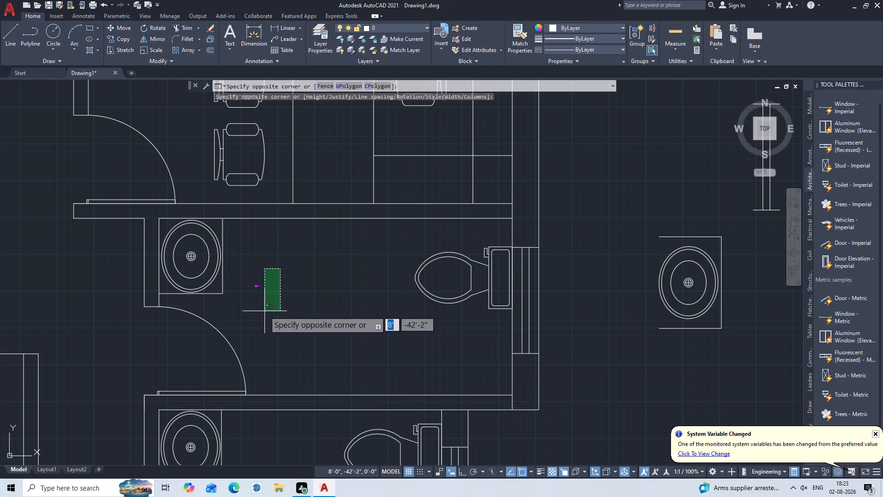
click(241, 312)
click(340, 276)
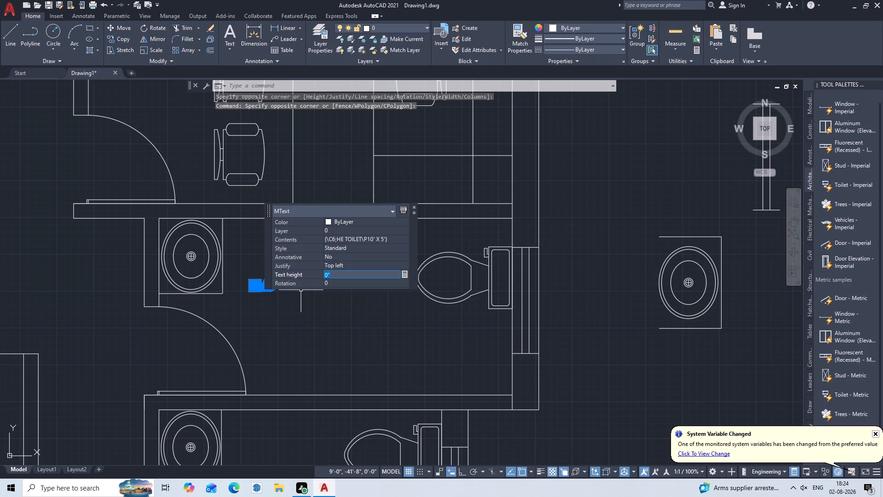
key(BackSpace)
key(5)
key(Return)
key(Escape)
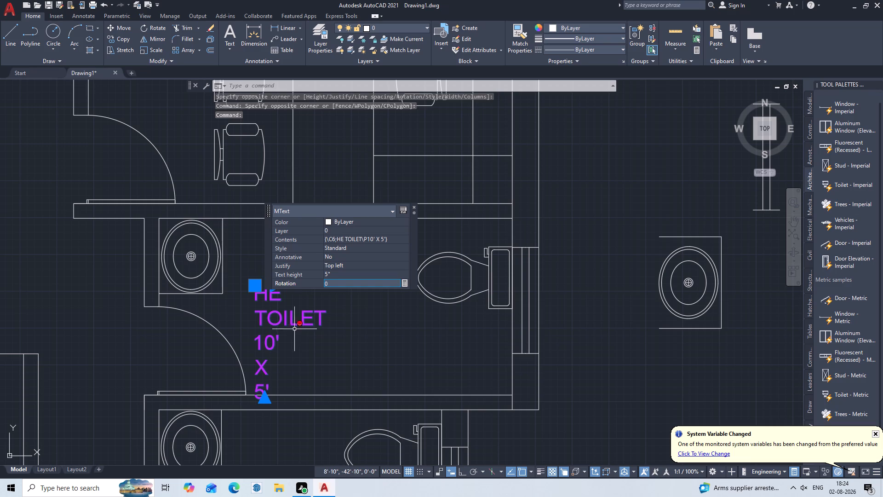
key(Escape)
Widen the HE TOILET label's text frame by about 3'-7" so that the name and the size each fit on one line.
click(316, 312)
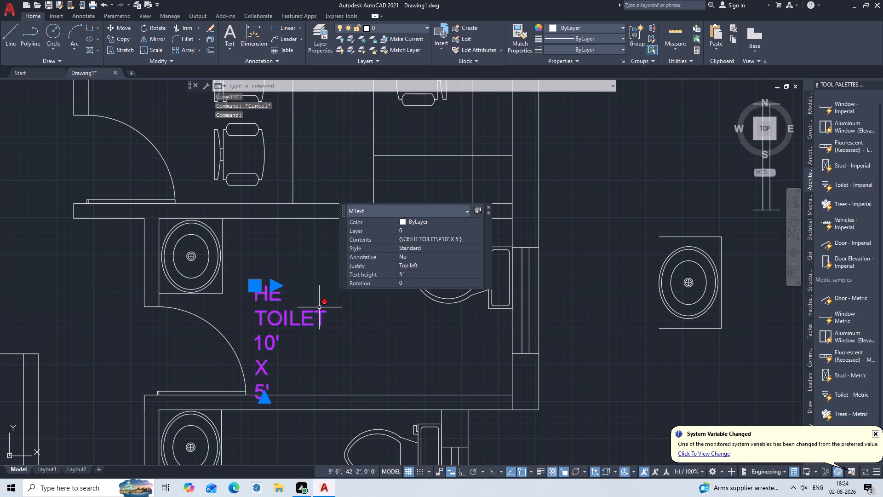
drag(278, 287, 278, 282)
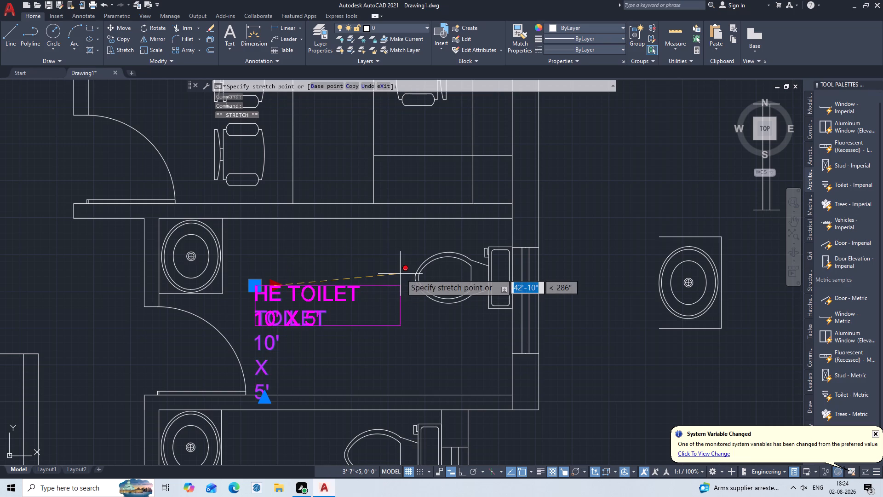
click(404, 274)
key(Escape)
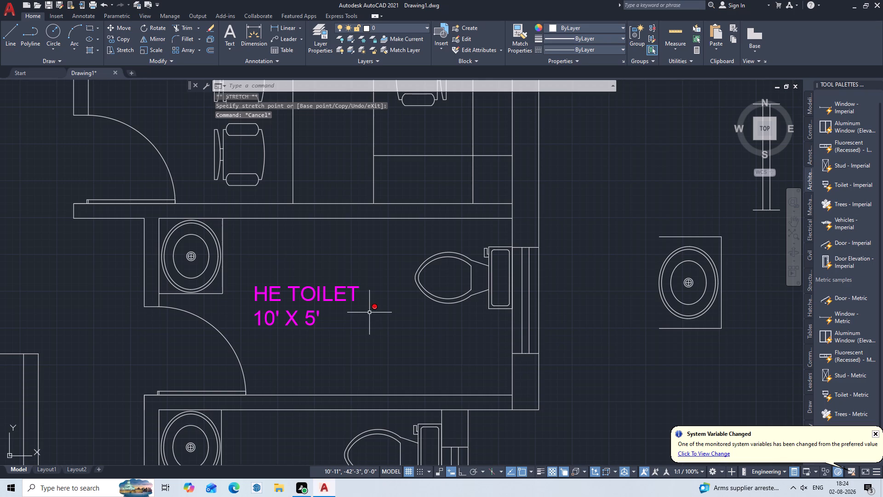
Move the HE TOILET label about 3'-0" diagonally away from the washbasin, into the space between the toilet and the room's lower wall.
middle_drag(355, 289, 415, 219)
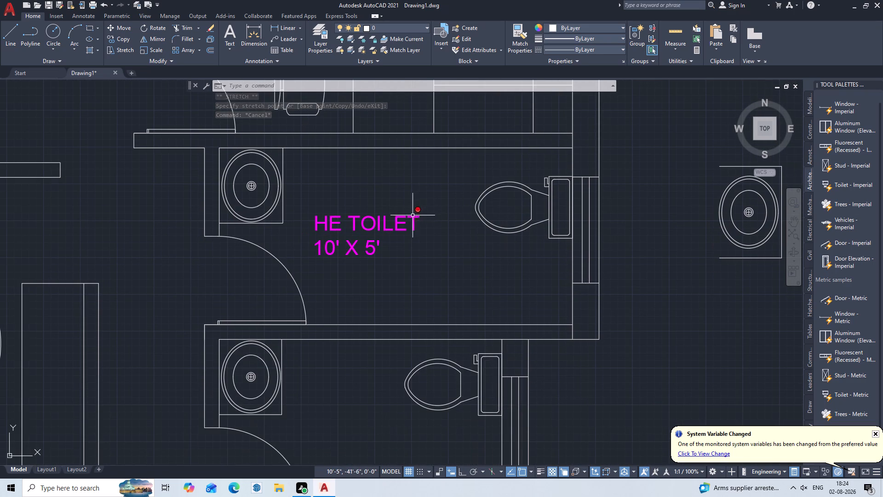
key(m)
key(Return)
click(361, 220)
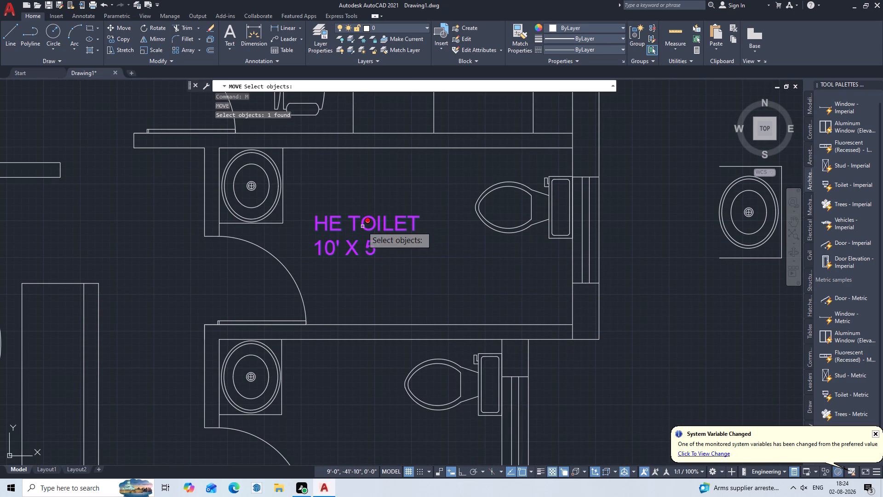
key(Return)
click(362, 226)
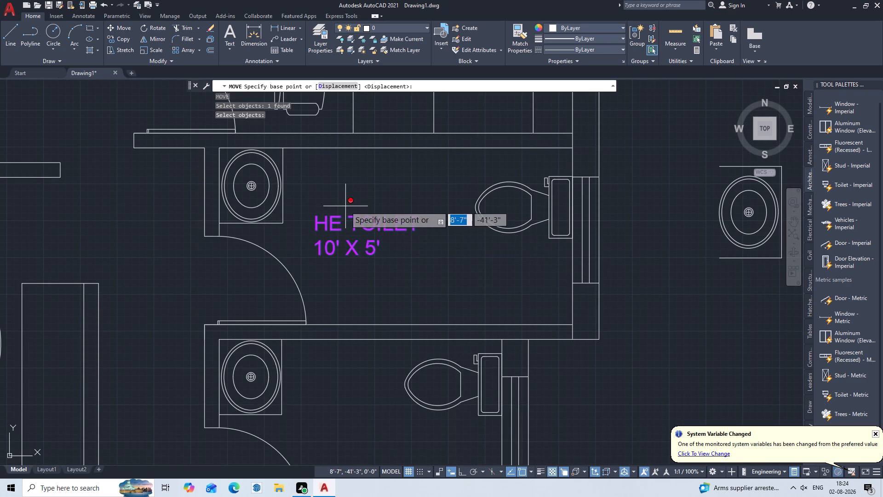
click(355, 221)
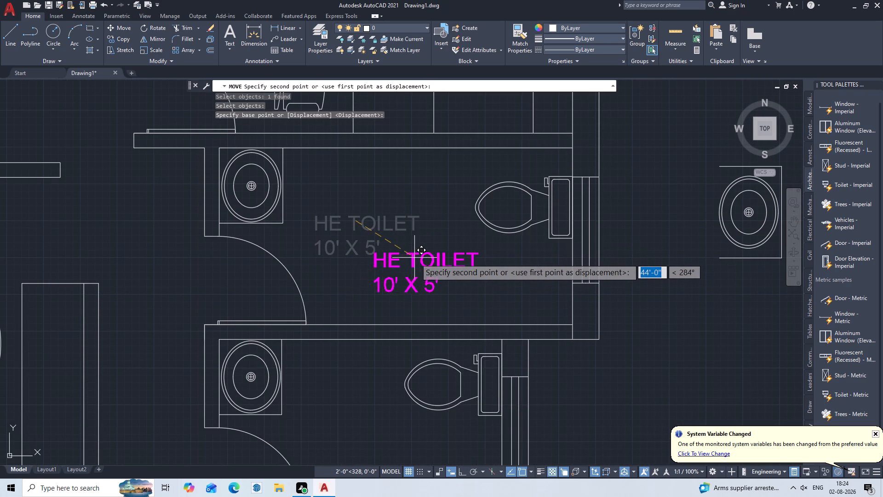
click(449, 272)
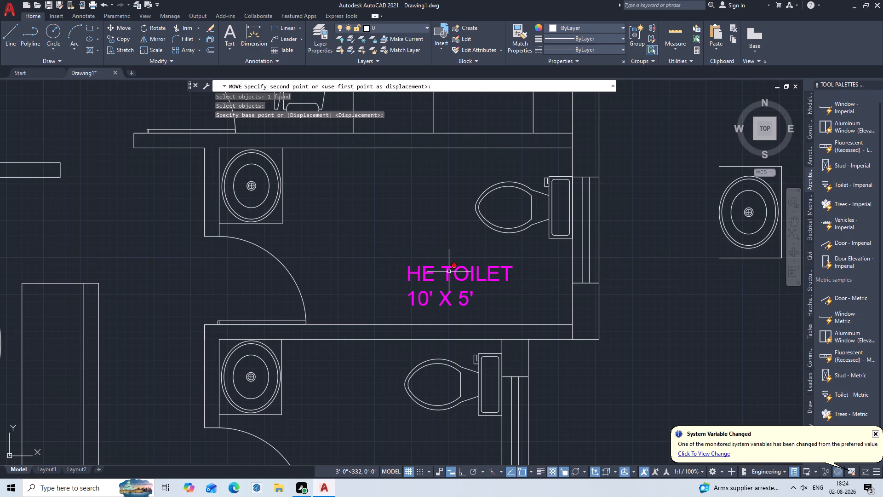
key(Escape)
scroll(478, 338, down, 2)
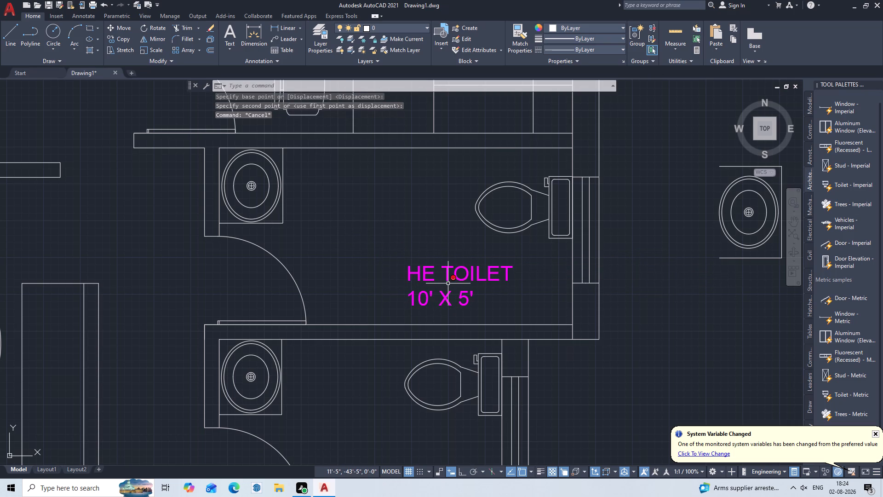
Add a magenta multiline text label reading HE TOILET and 8' X 5' on two lines, in the toilet room directly below the 10' X 5' one.
middle_drag(453, 307, 463, 244)
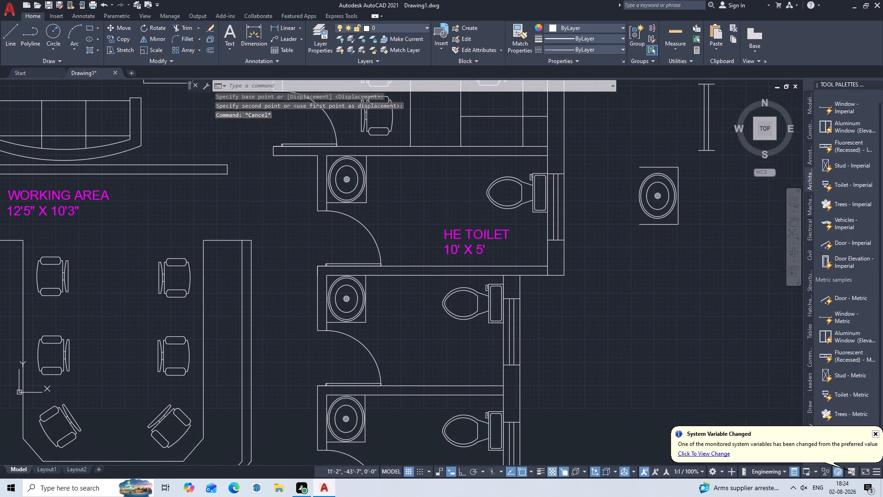
scroll(439, 330, down, 1)
middle_drag(434, 325, 425, 259)
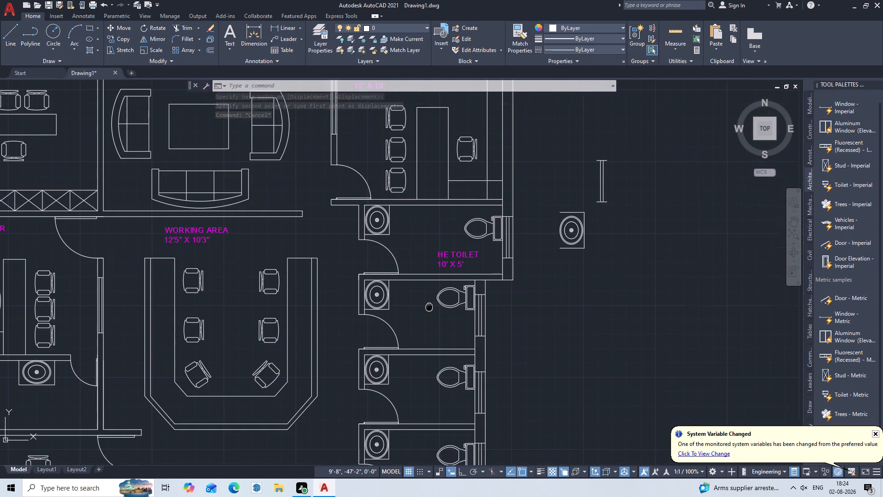
middle_drag(425, 259, 422, 231)
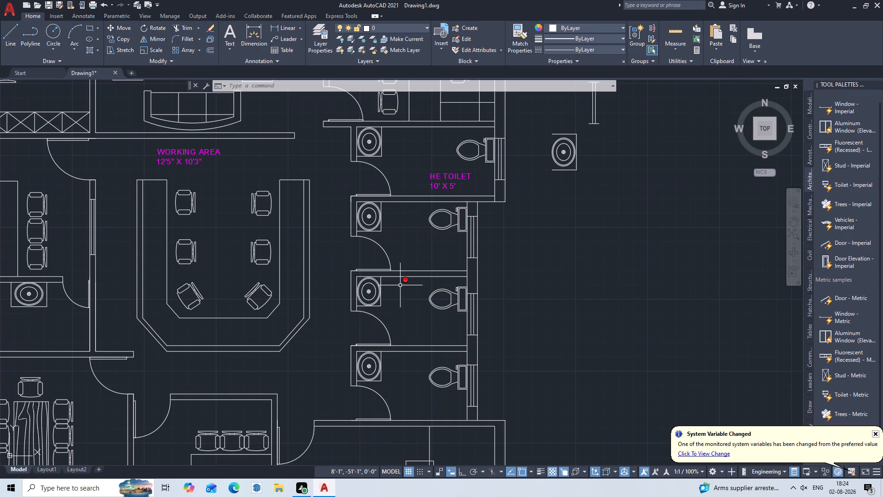
key(t)
key(Return)
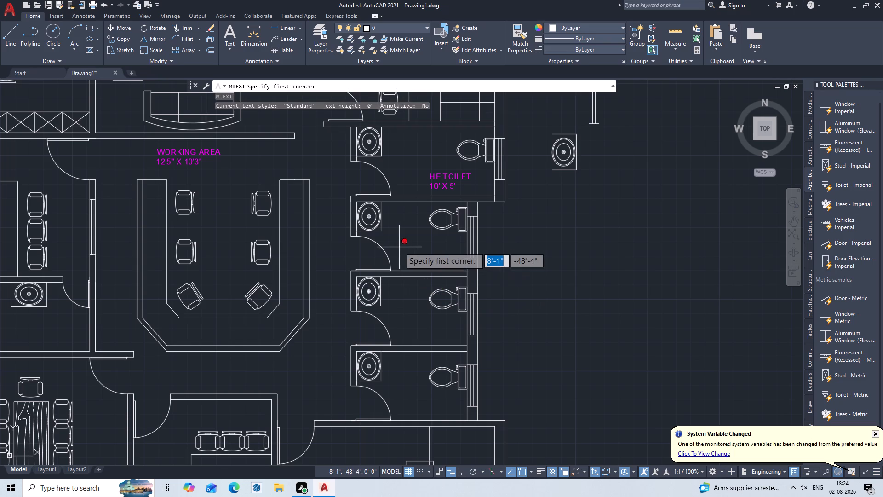
double_click(401, 241)
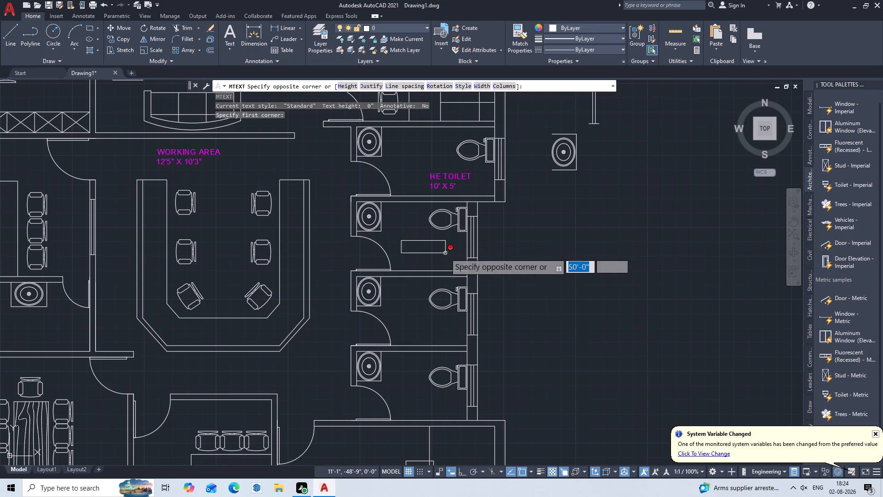
click(445, 253)
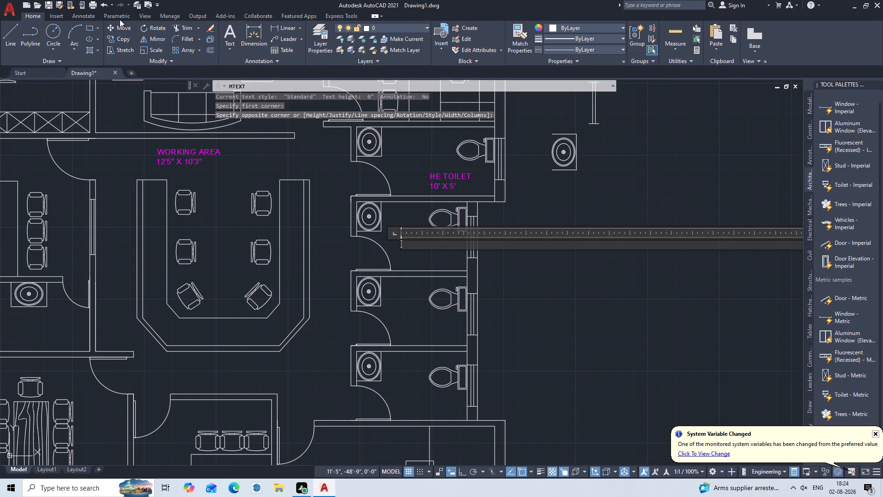
click(237, 38)
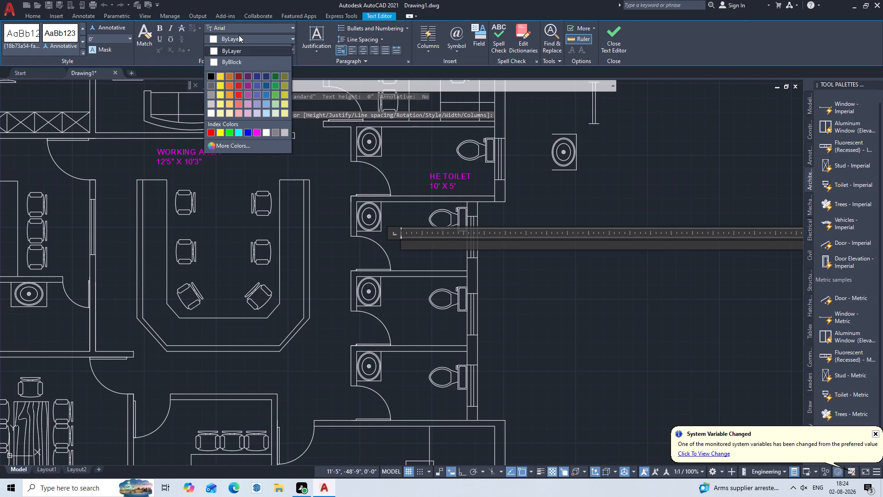
click(258, 131)
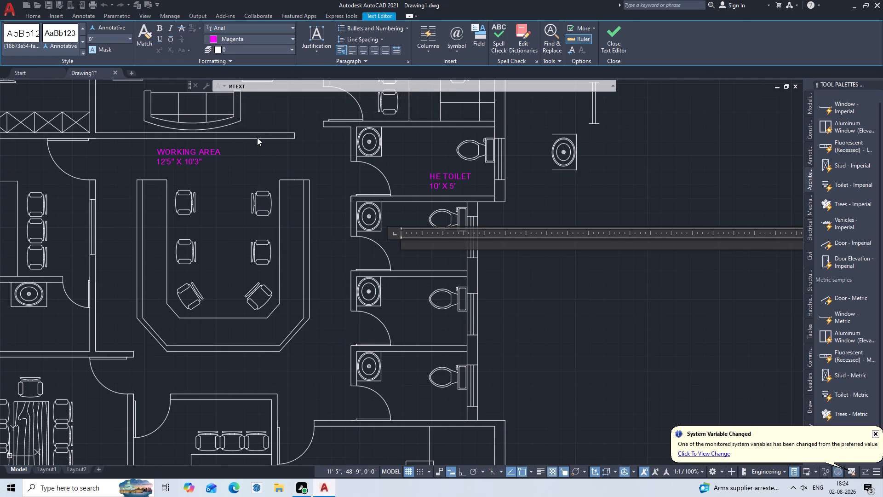
text(HE T)
text(OIL)
text(ET)
key(Return)
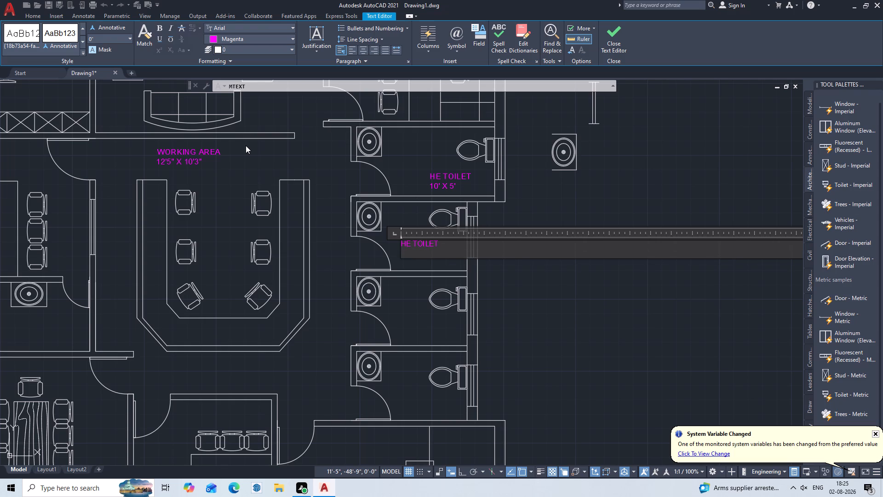
text(8')
key(space)
text(X)
key(space)
text(5')
key(Escape)
click(457, 246)
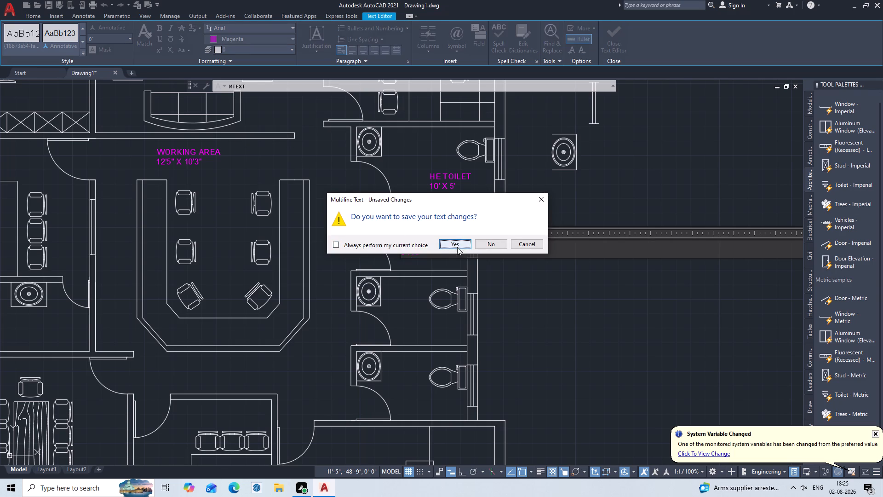
Set the text height of the 8' X 5' HE TOILET label to 5".
click(407, 237)
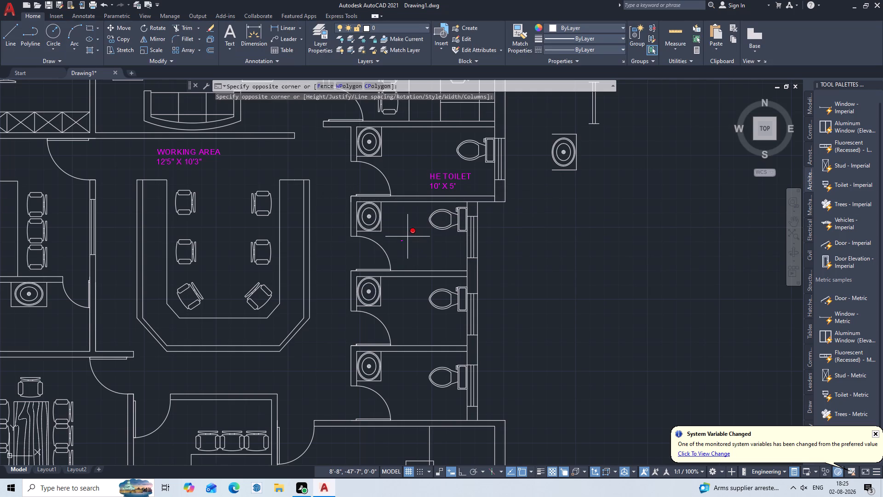
click(392, 251)
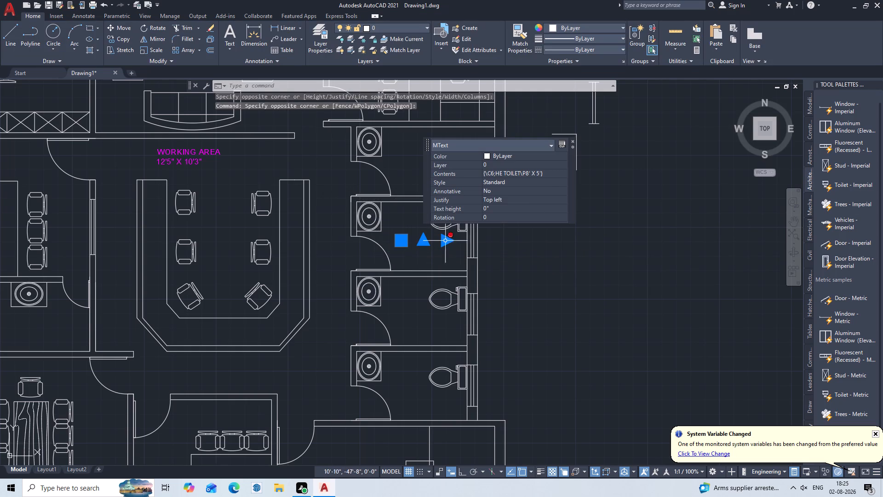
click(521, 207)
key(BackSpace)
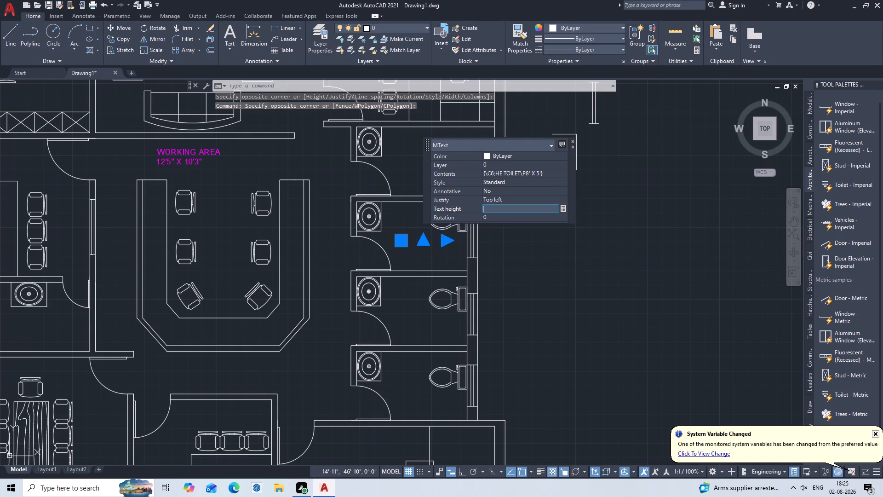
key(5)
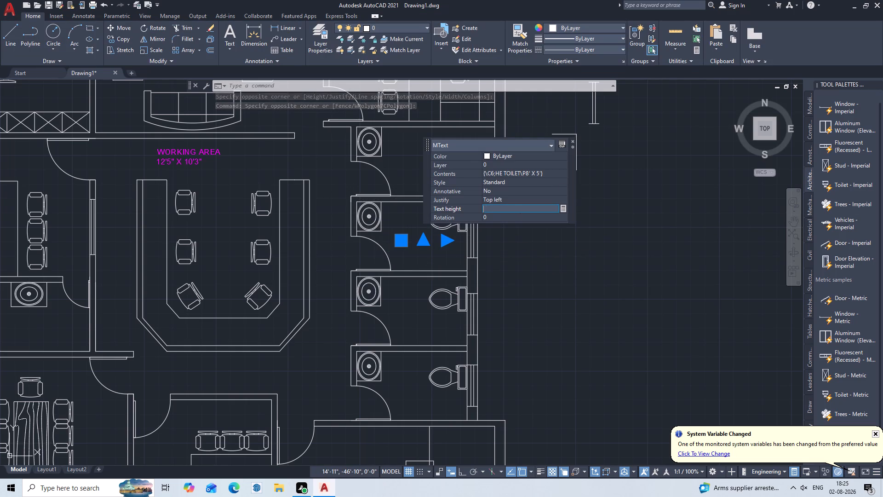
key(Return)
key(Escape)
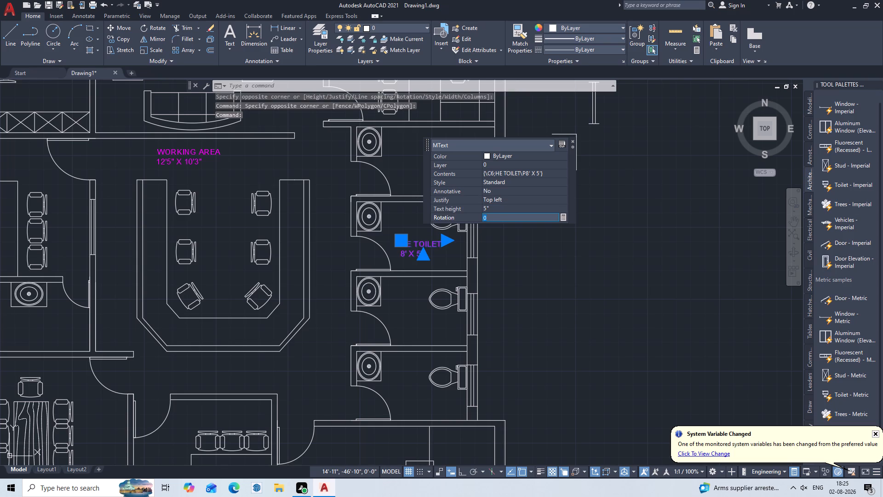
key(Escape)
key(Escape)
key(Escape)
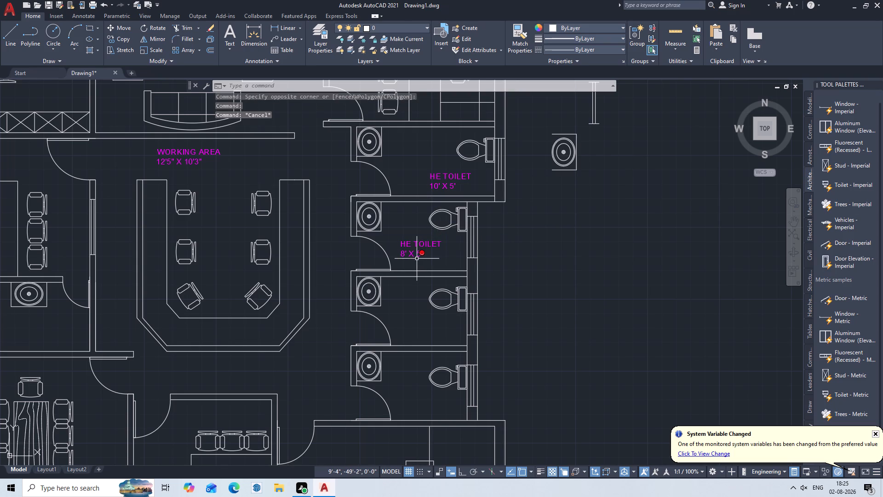
Move the 8' X 5' HE TOILET label about 1'-6" horizontally away from the door swing, into the space below the toilet.
key(m)
key(Return)
click(414, 241)
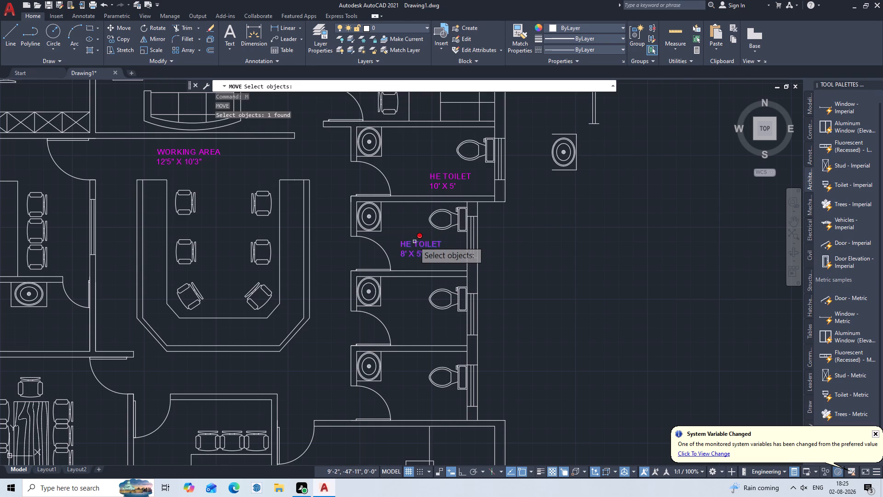
key(Return)
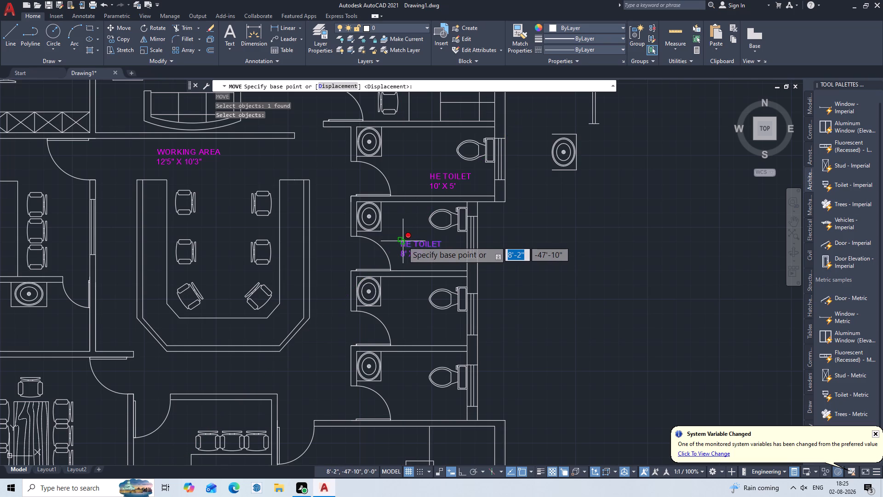
click(403, 241)
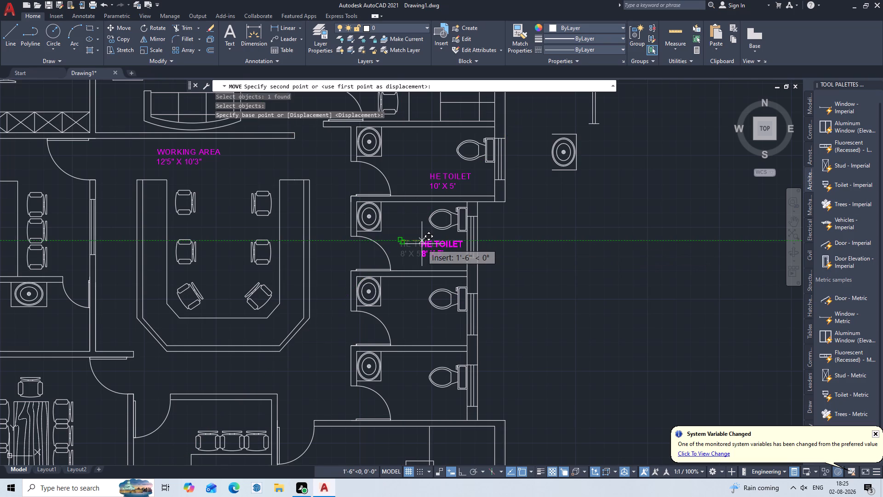
click(422, 244)
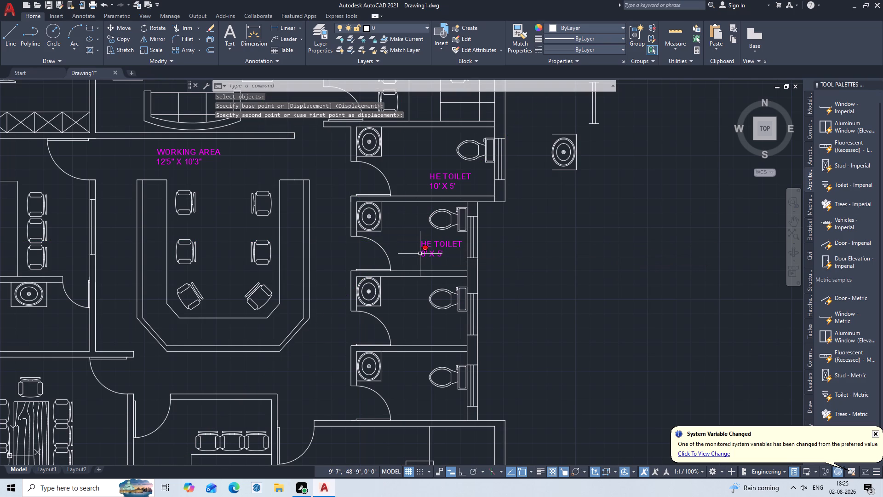
key(Escape)
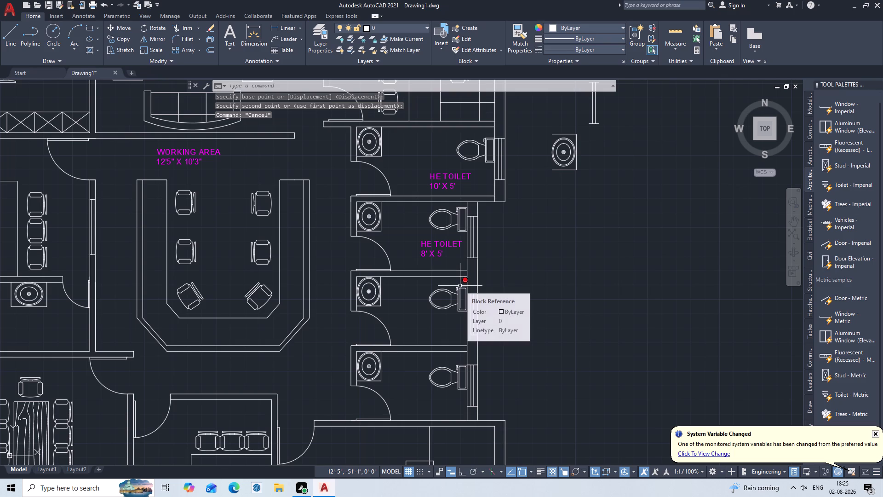
Add a magenta multiline text label reading SHE TOILET and 8' X 5' on two lines, in the toilet room directly below the 8' X 5' HE TOILET.
middle_drag(460, 286, 423, 227)
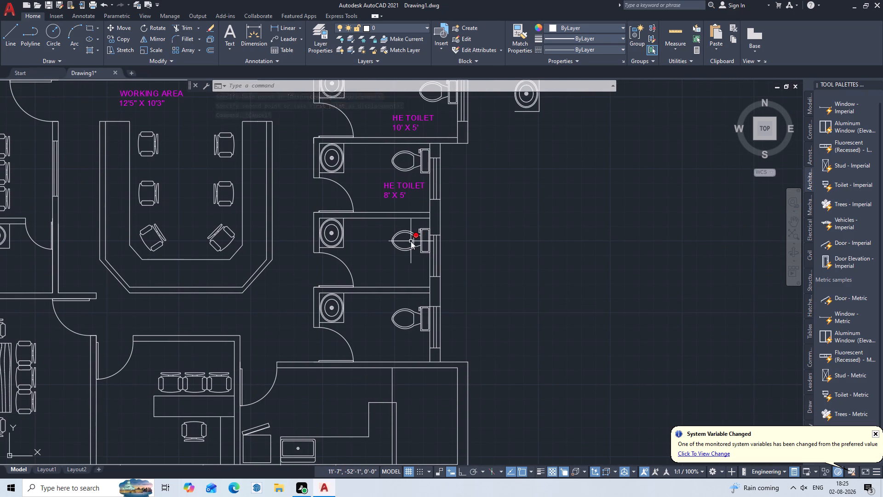
key(t)
key(Return)
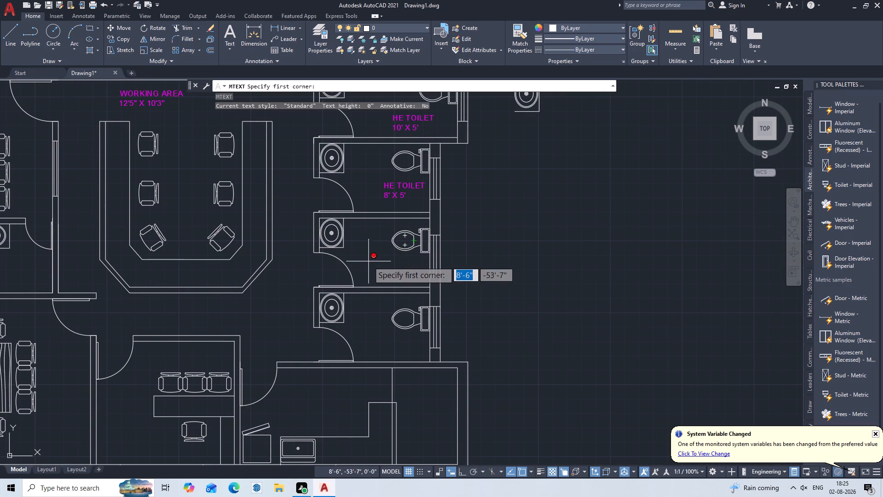
click(368, 260)
click(402, 265)
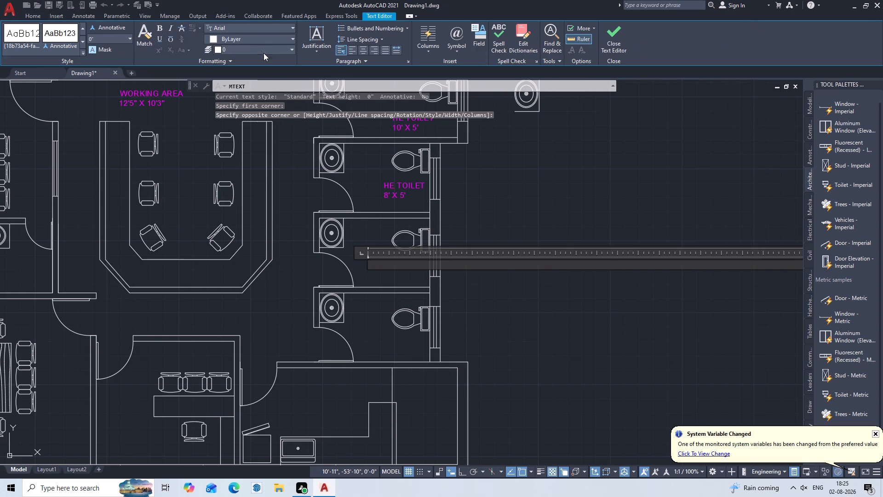
click(259, 39)
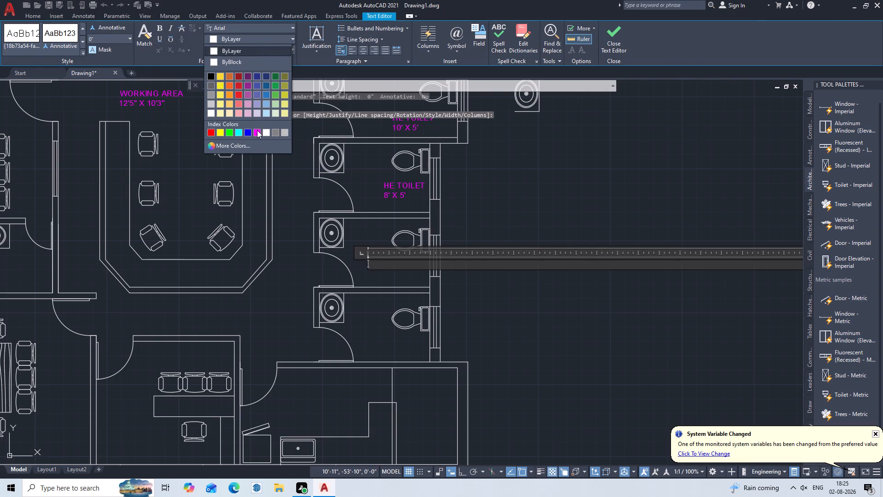
click(257, 130)
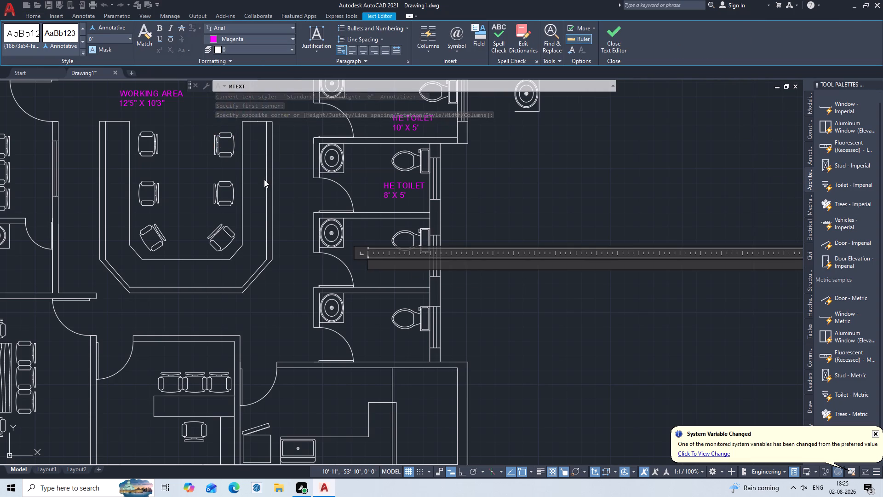
key(s)
text(HE)
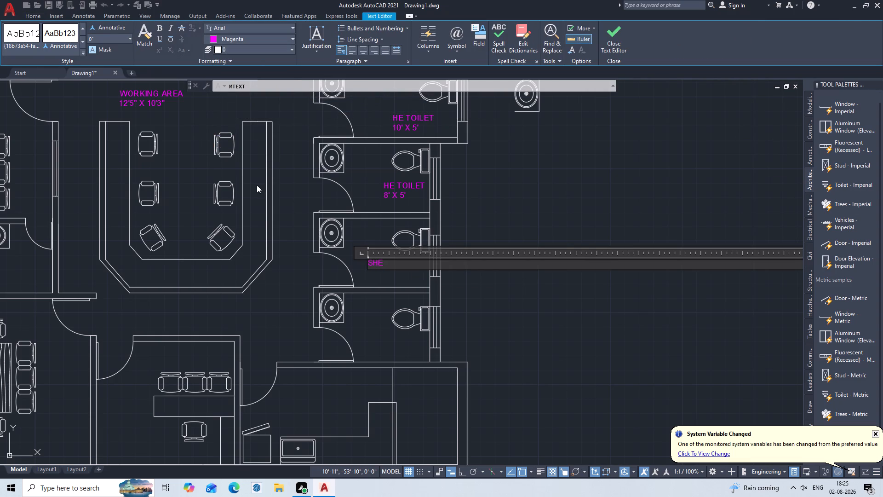
key(space)
key(t)
key(o)
text(IL)
key(e)
key(t)
key(Return)
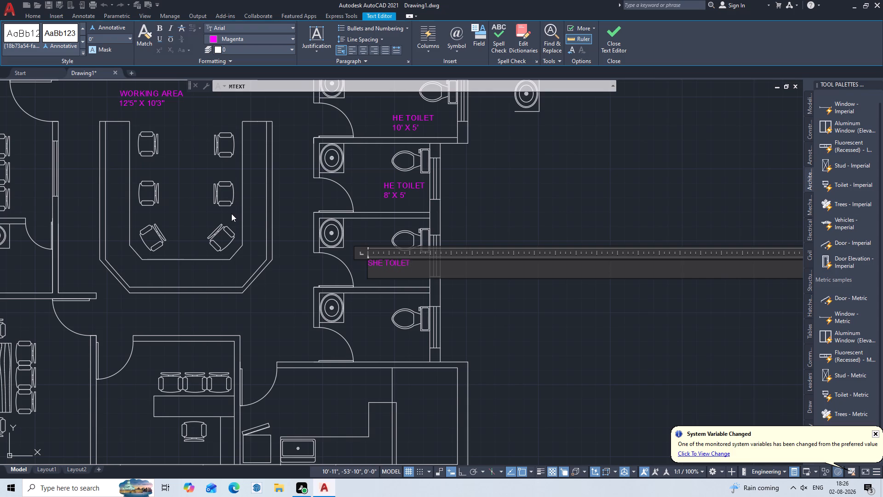
key(8)
key(apostrophe)
key(space)
key(x)
key(space)
key(5)
key(apostrophe)
key(Escape)
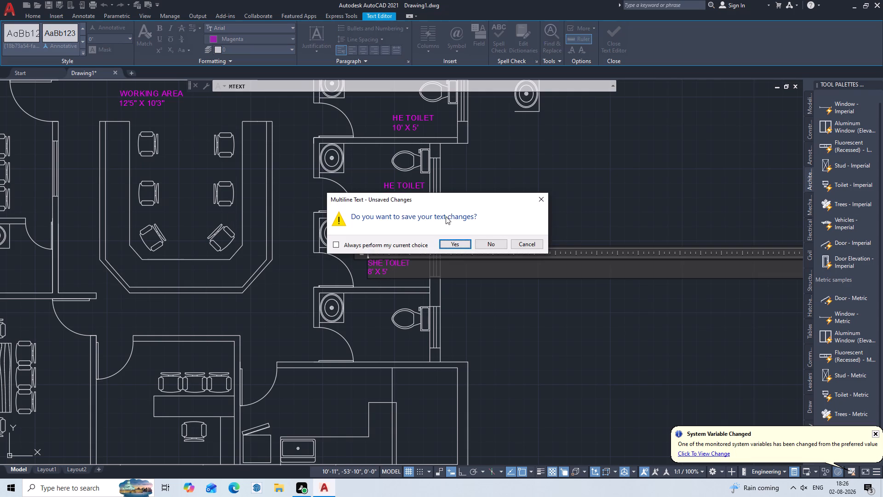
click(452, 244)
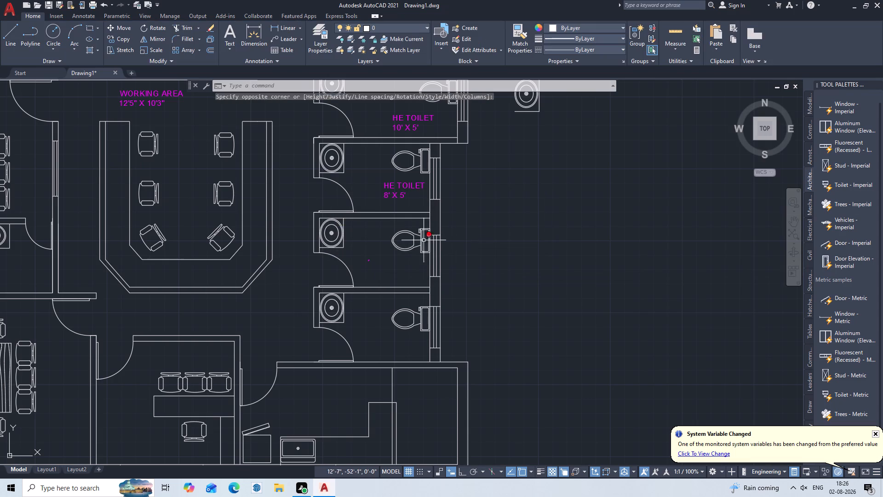
Set the text height of the SHE TOILET label to 5".
click(382, 254)
click(359, 272)
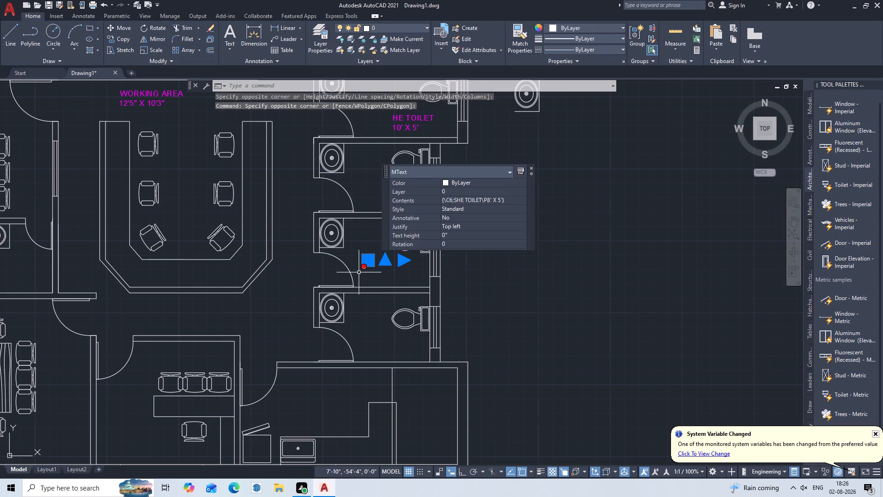
click(460, 233)
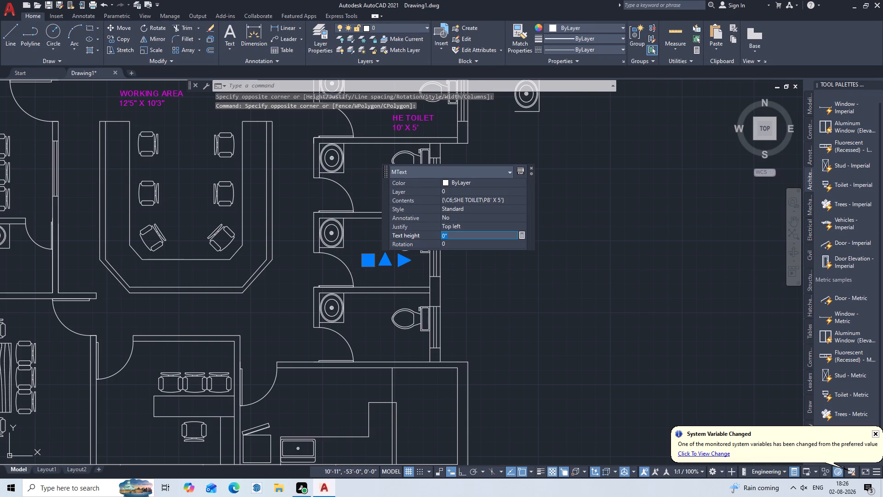
key(BackSpace)
key(BackSpace)
key(BackSpace)
key(BackSpace)
key(BackSpace)
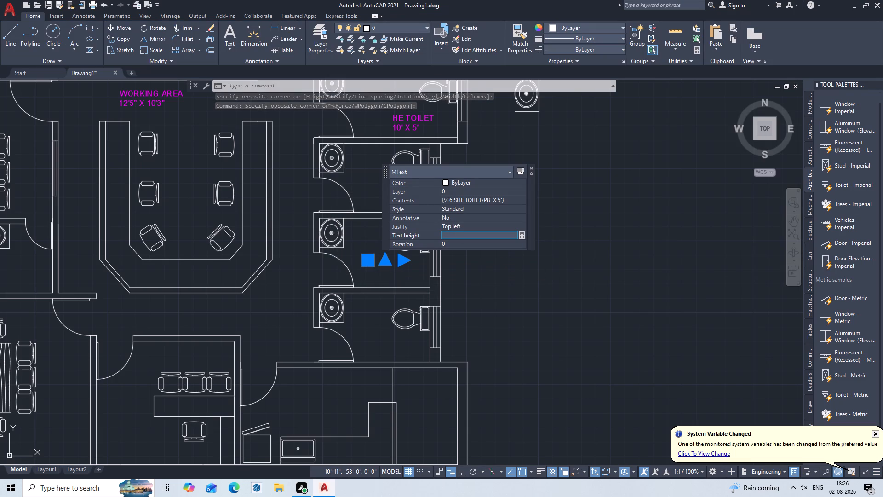
key(5)
key(Return)
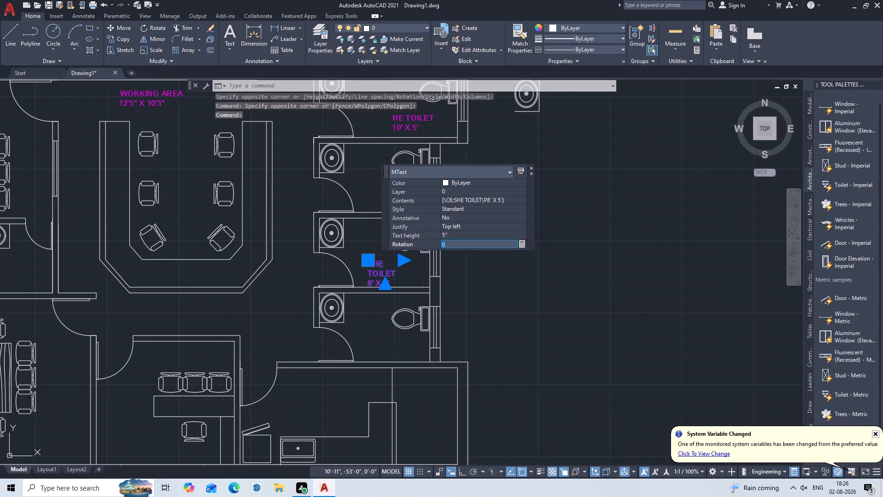
Widen the SHE TOILET label's text column past the outer wall so the room name fits on one line.
click(399, 265)
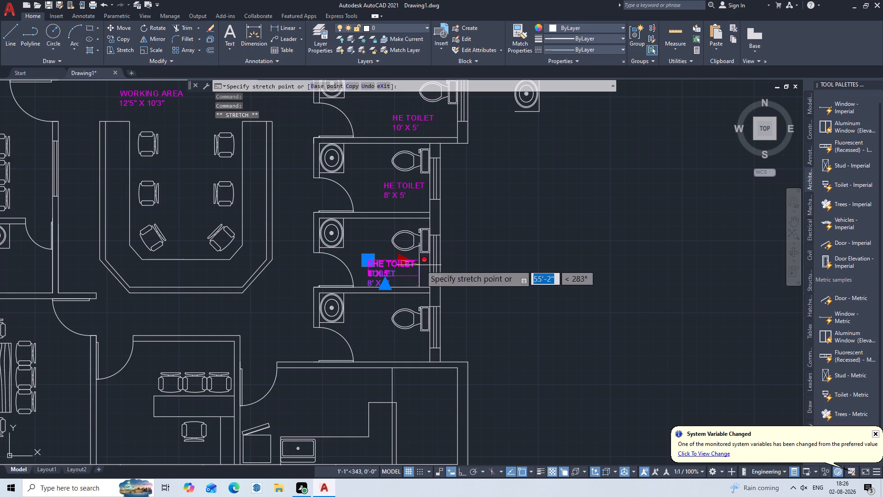
click(485, 254)
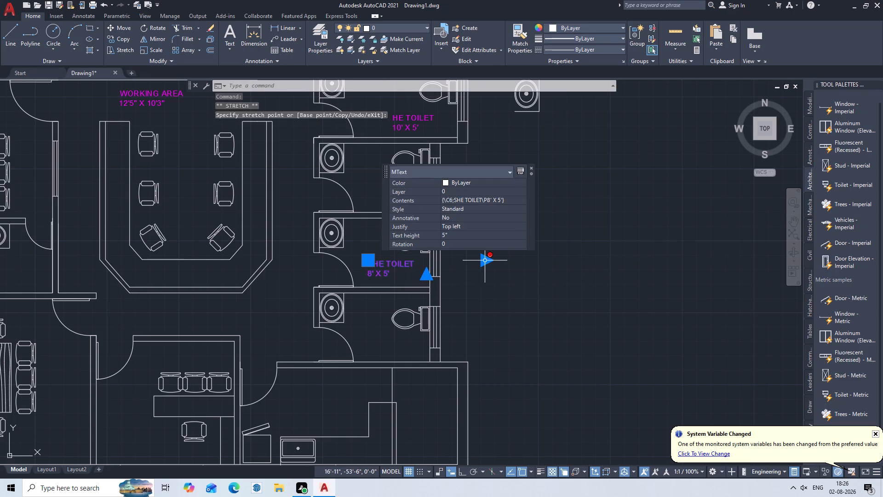
key(Escape)
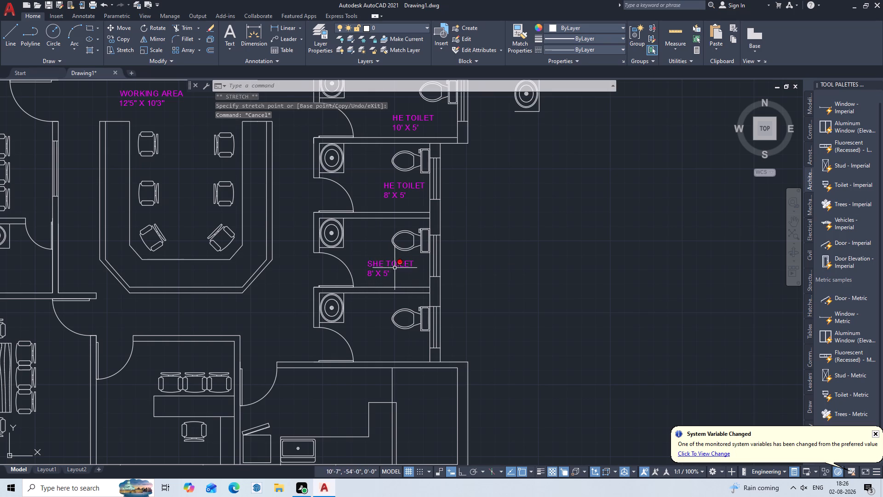
Move the SHE TOILET label about 1'-0" diagonally away from the door swing, into the space below the toilet.
middle_drag(384, 272, 381, 218)
scroll(381, 218, up, 1)
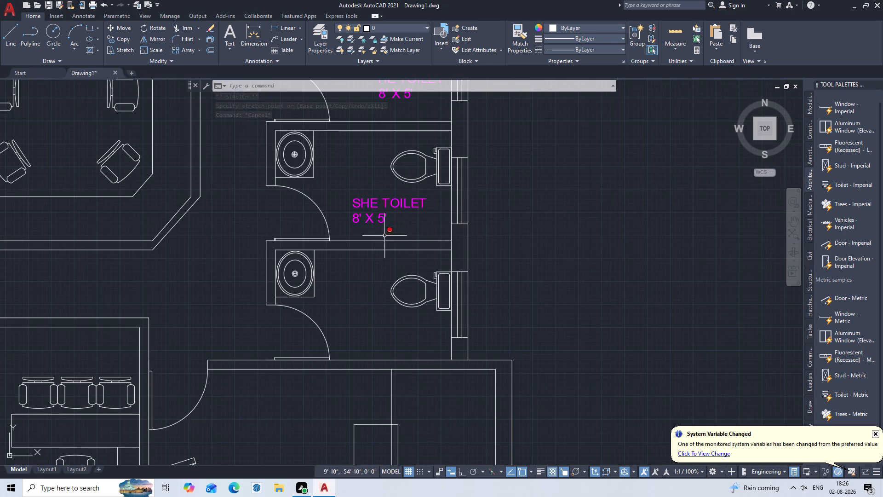
key(m)
key(Return)
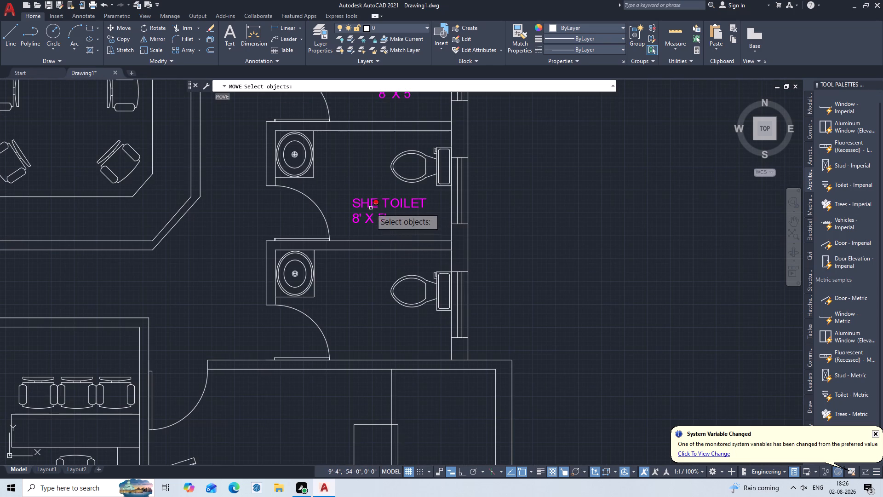
click(375, 199)
key(Return)
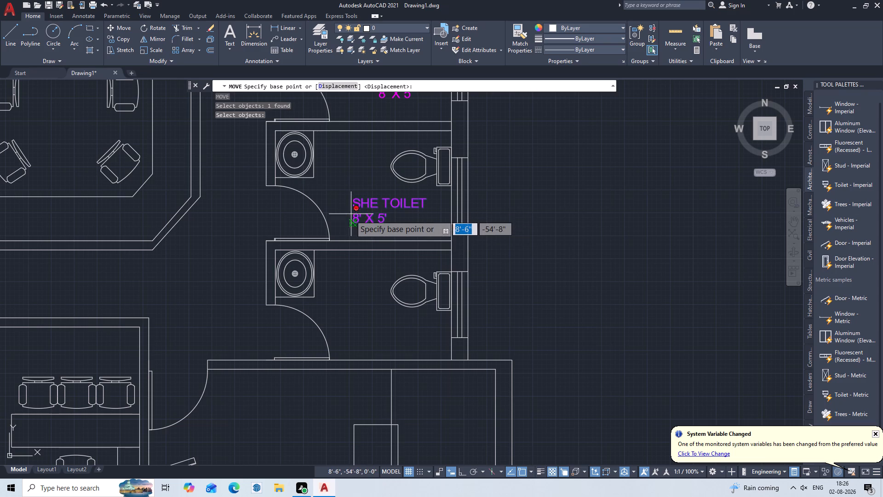
click(355, 223)
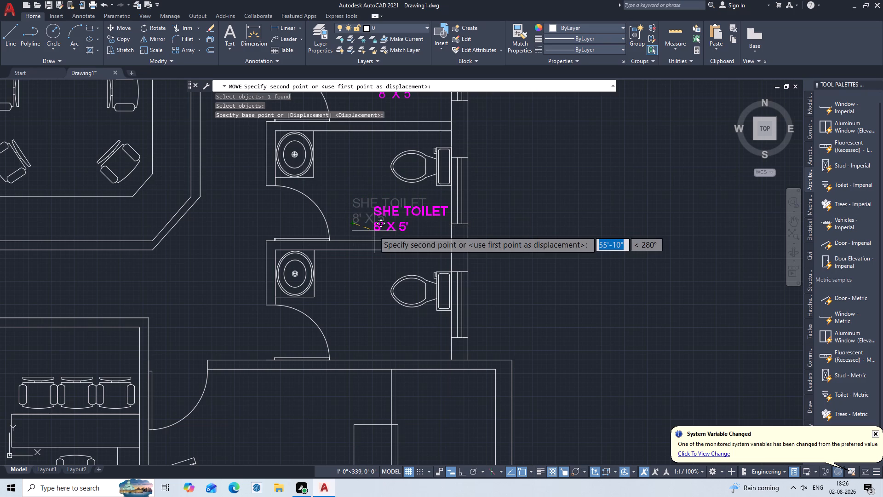
click(374, 231)
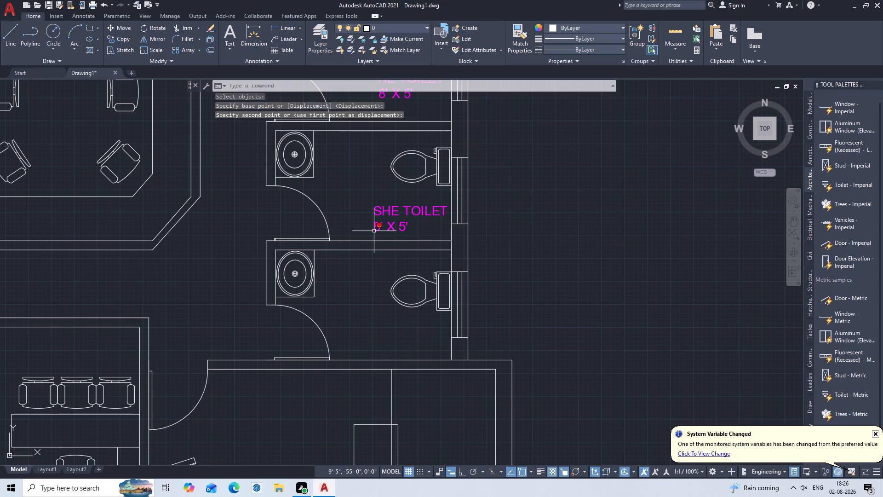
Copy the SHE TOILET label about 5'-4" straight down into the last toilet room.
text(CO)
key(p)
key(Return)
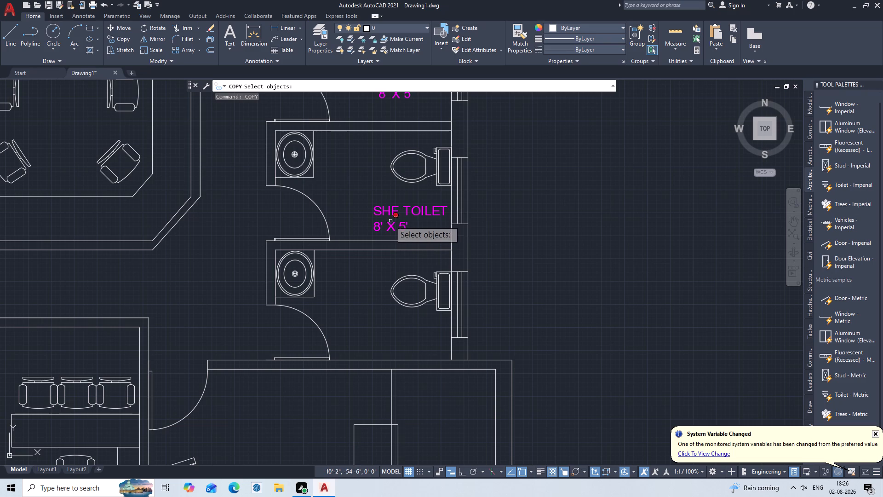
click(399, 211)
key(Return)
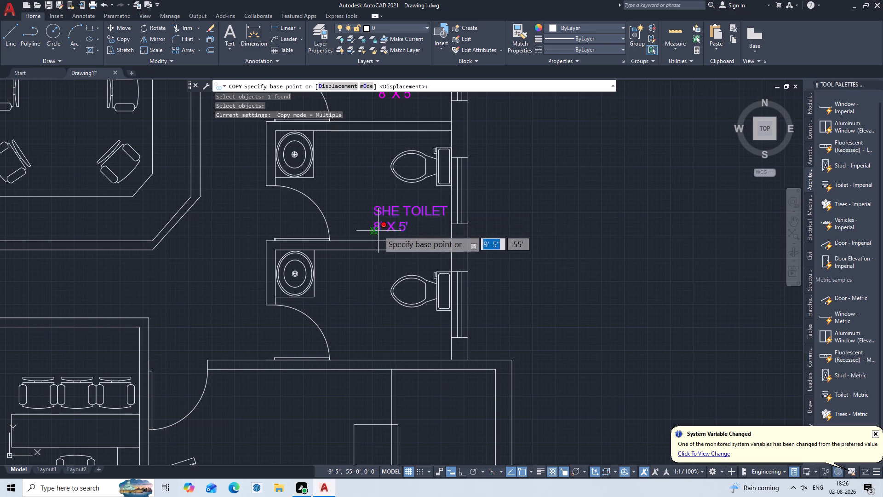
click(370, 232)
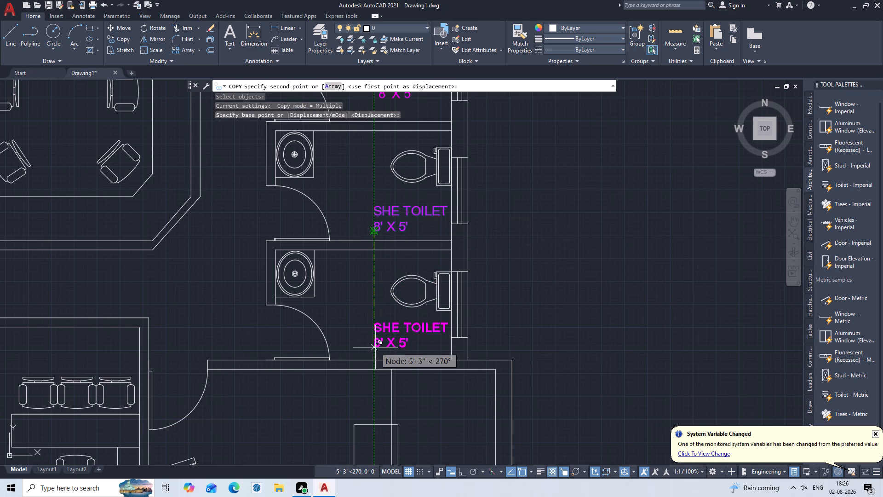
click(374, 349)
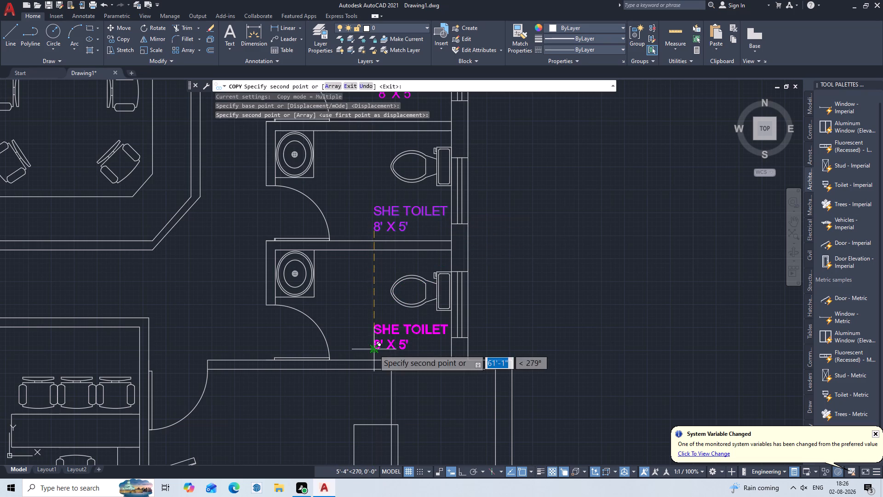
key(Escape)
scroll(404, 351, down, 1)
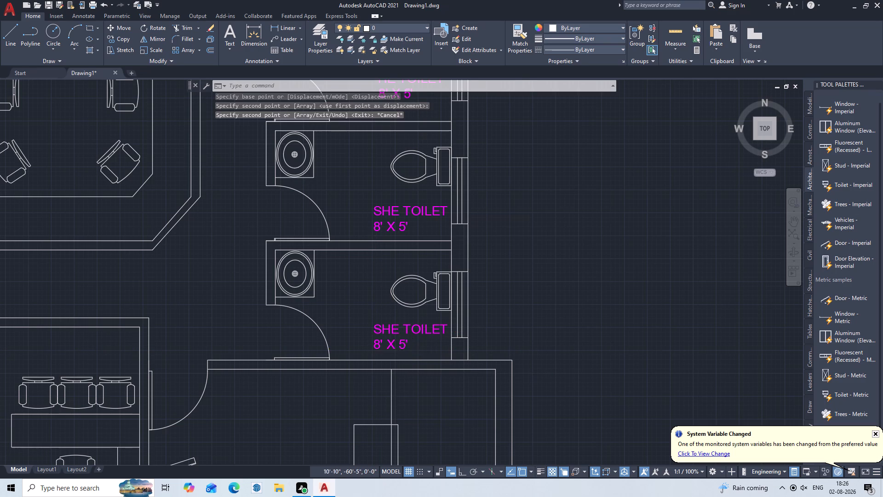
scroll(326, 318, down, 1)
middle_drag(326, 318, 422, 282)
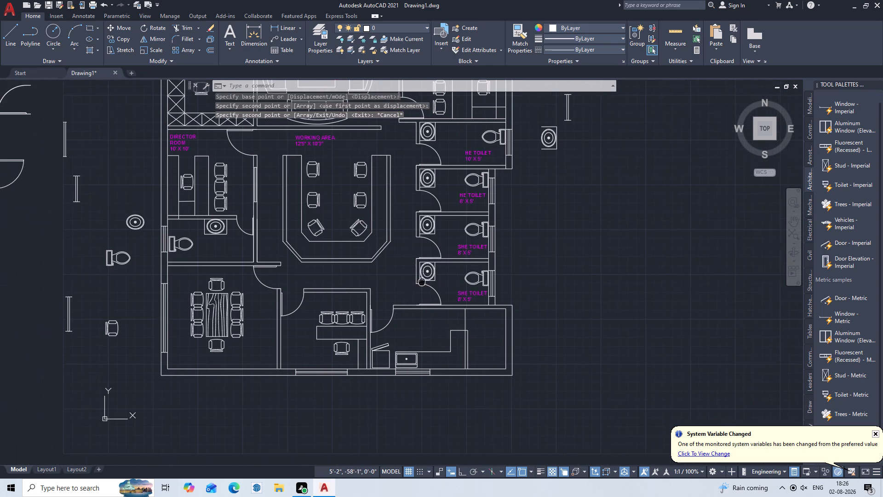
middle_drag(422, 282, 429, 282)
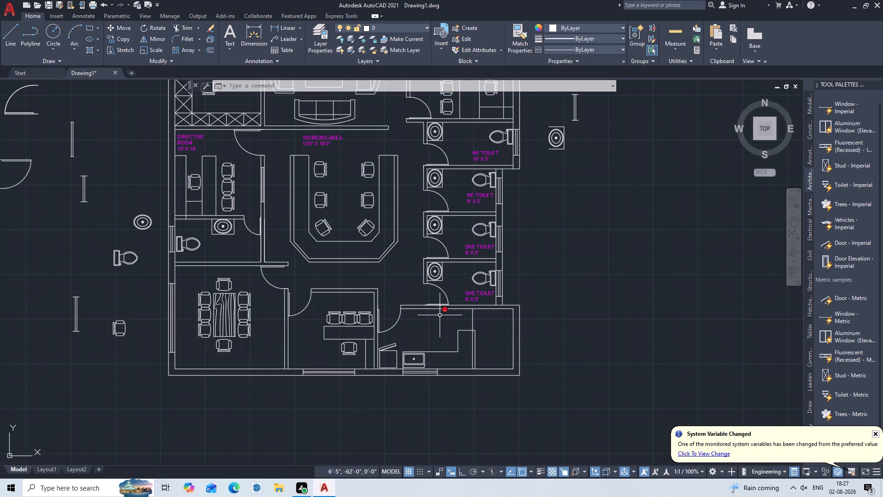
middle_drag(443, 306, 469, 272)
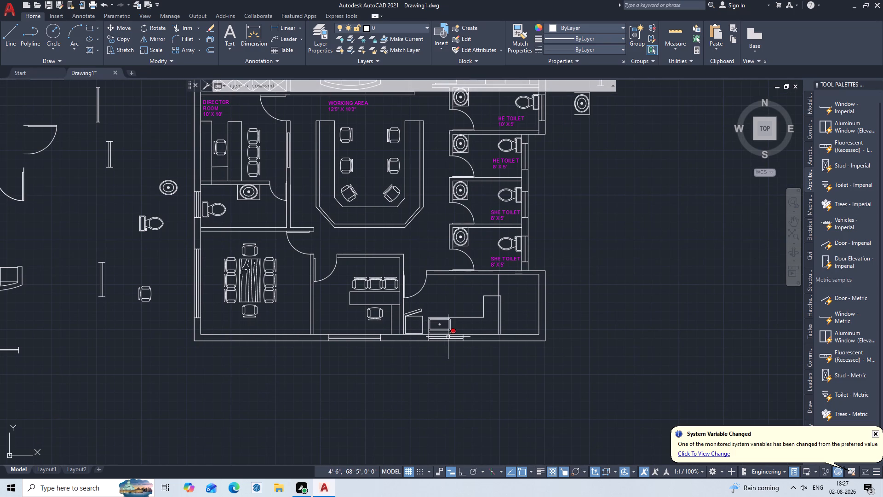
Start a magenta multiline text label reading PANTRY in the open floor area above the sink counter.
scroll(448, 337, up, 1)
scroll(429, 279, up, 2)
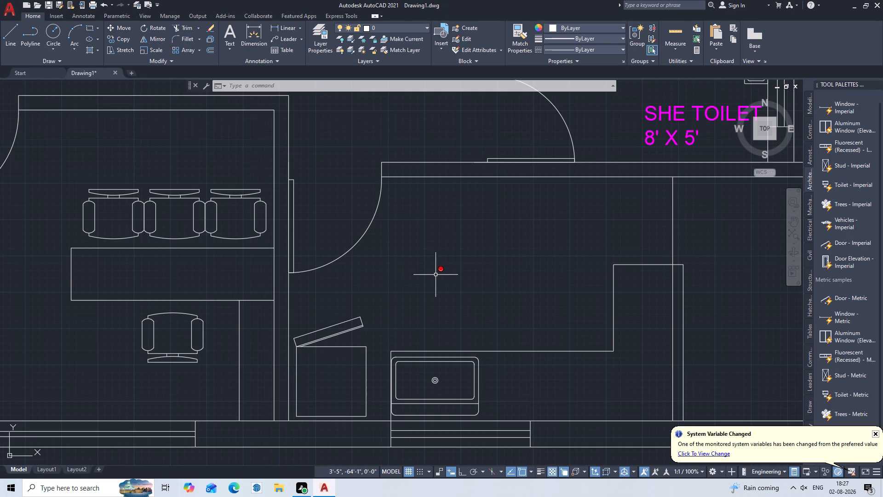
middle_drag(436, 275, 381, 236)
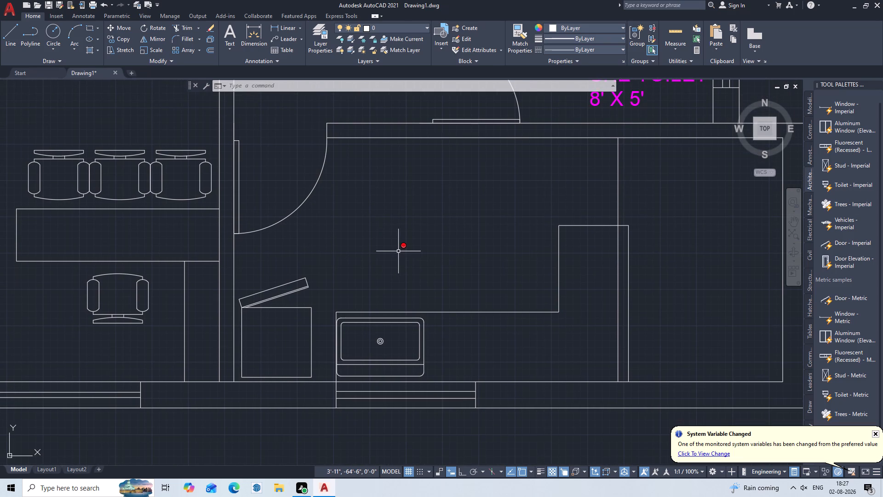
key(t)
key(Return)
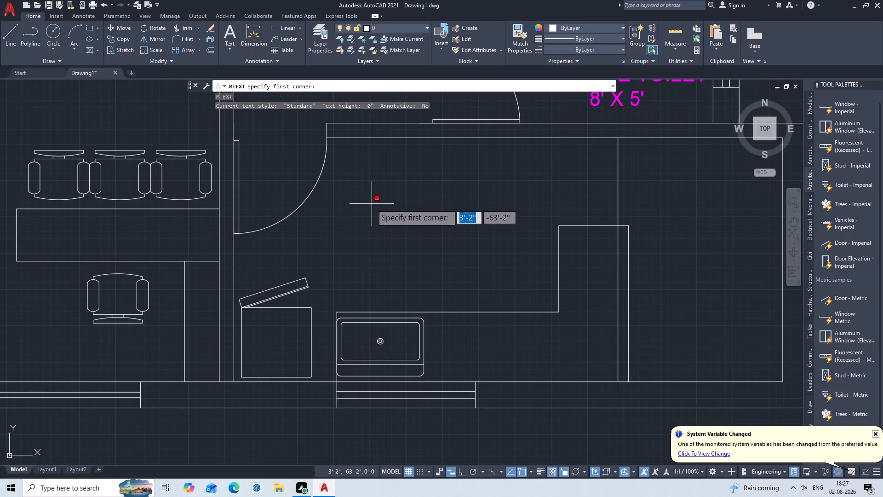
click(345, 215)
click(428, 234)
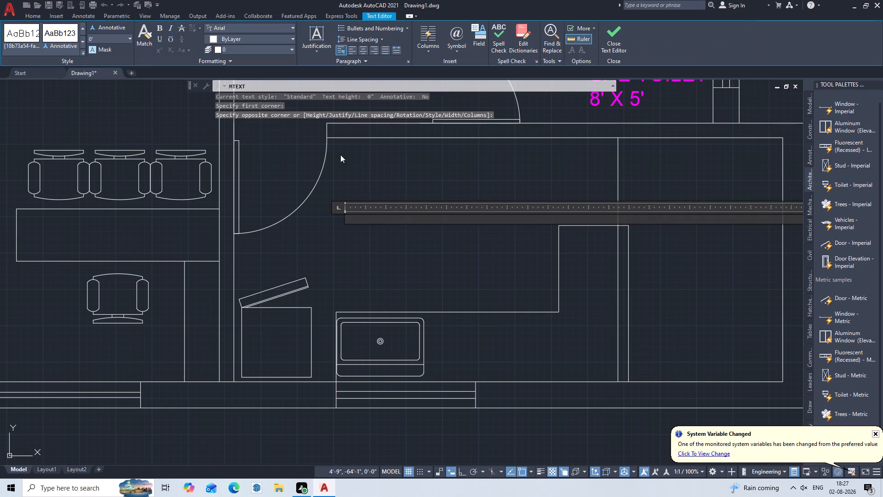
click(245, 39)
click(258, 131)
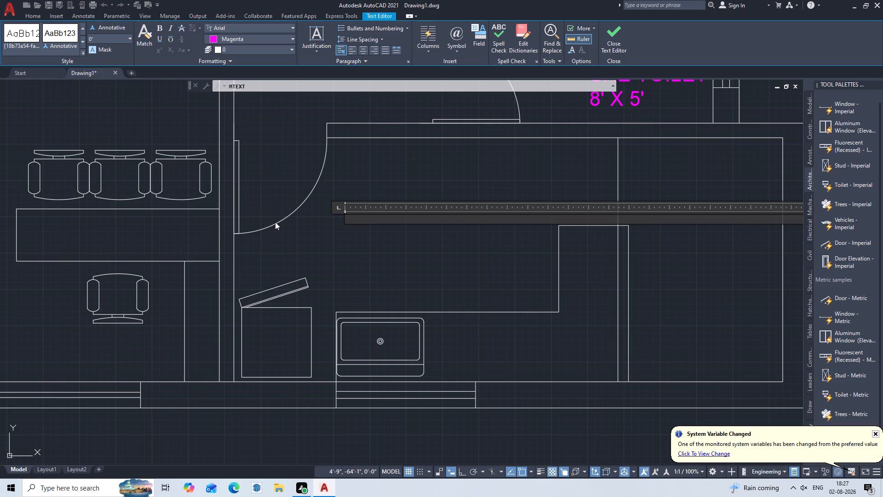
key(p)
text(AN)
key(t)
text(RY)
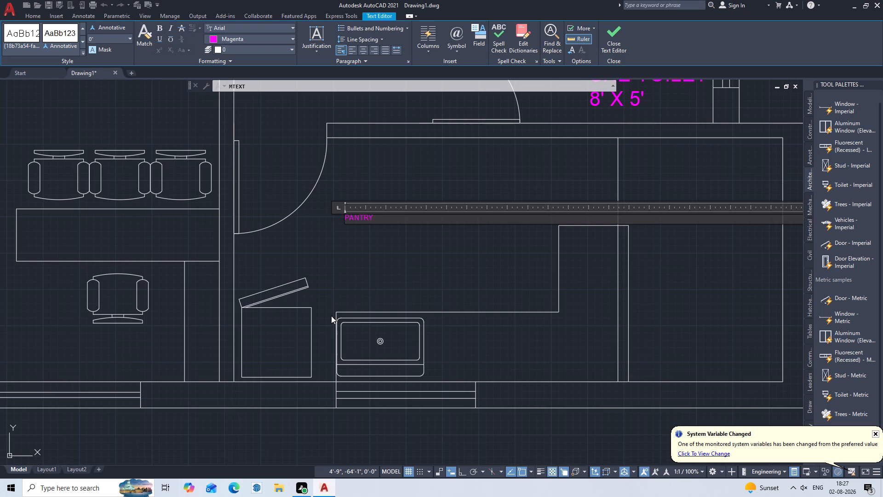
Add the room size 15'9" X 7' as the label's second line and save the text.
key(Return)
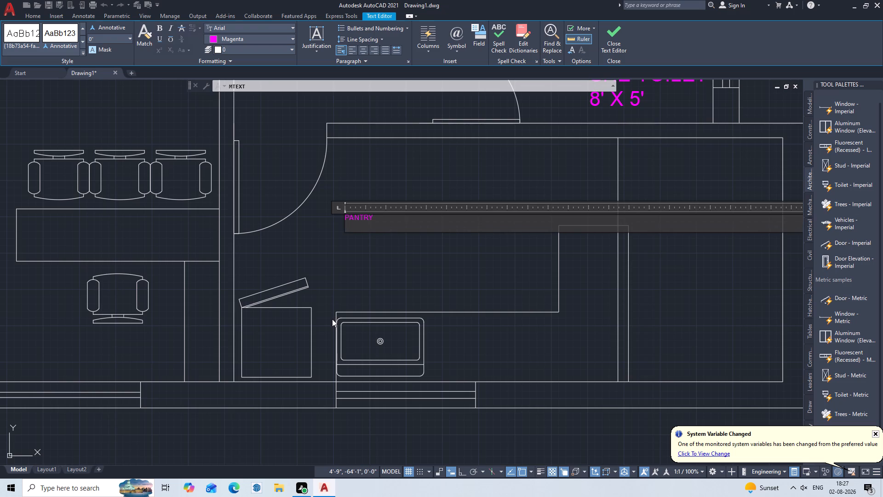
text(15)
key(apostrophe)
key(9)
key(shift+quotedbl)
key(space)
text(X)
key(space)
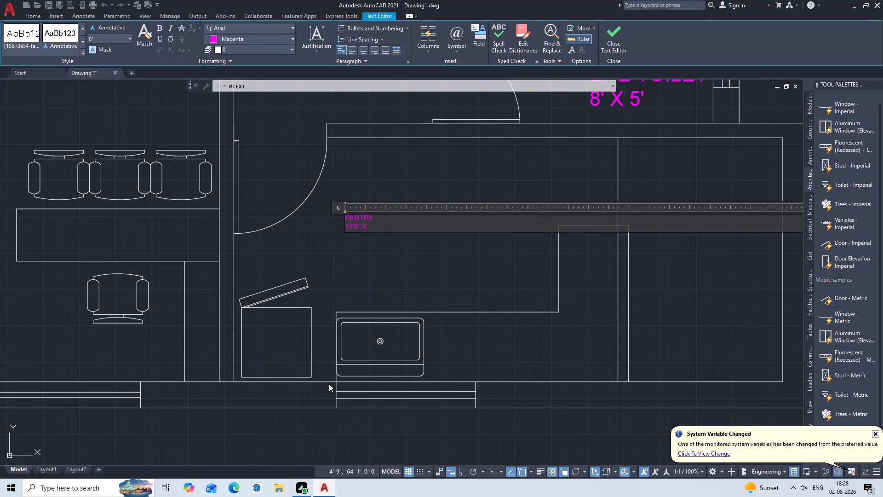
key(7)
key(shift+quotedbl)
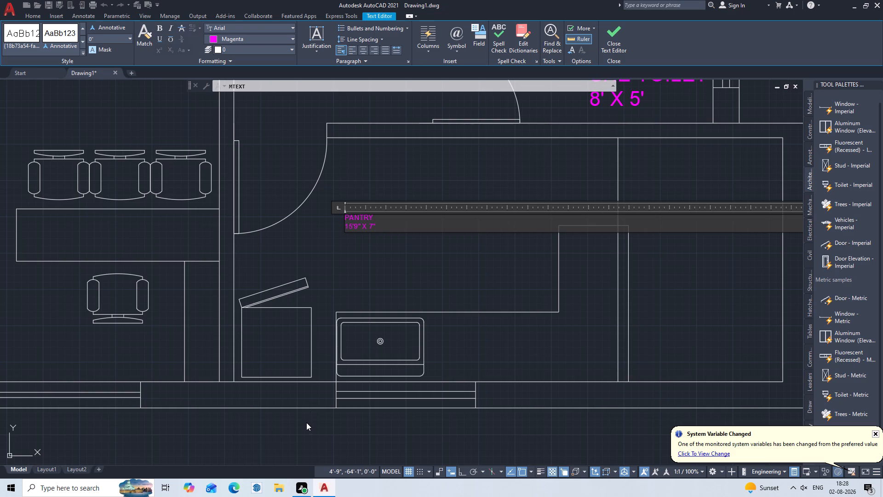
key(BackSpace)
key(apostrophe)
key(Return)
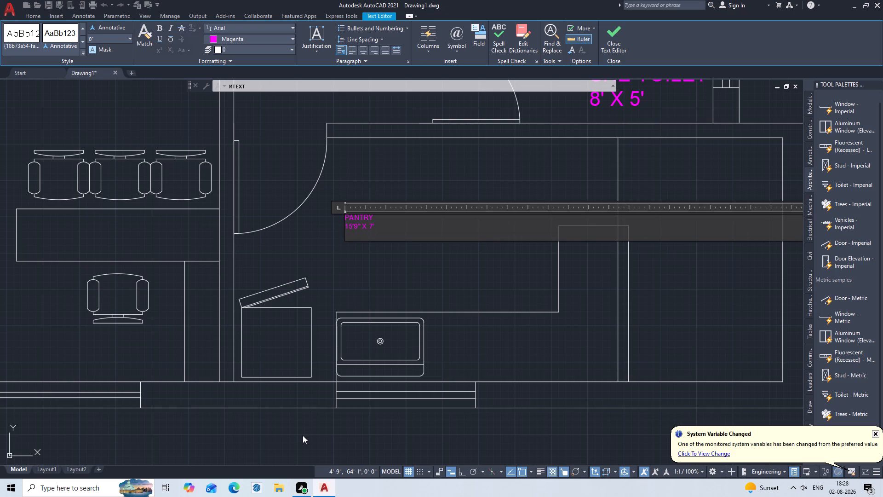
key(Escape)
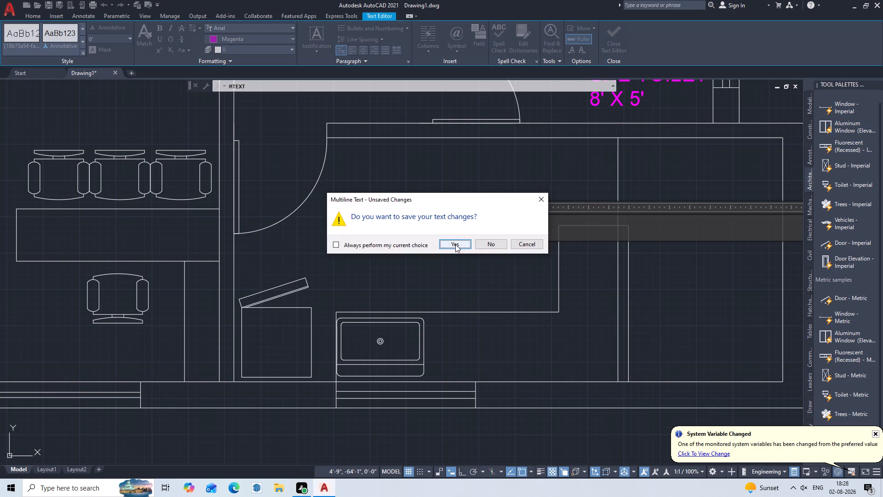
click(455, 244)
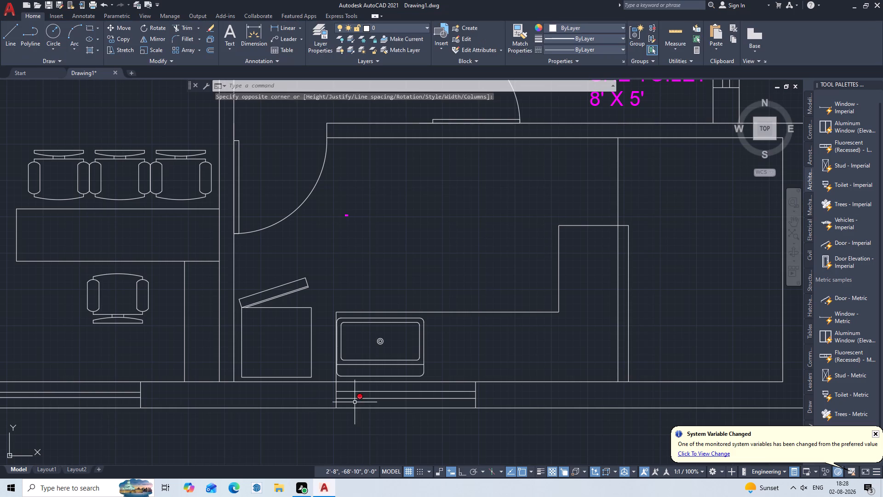
Set the text height of the PANTRY label to 5".
click(358, 187)
click(333, 253)
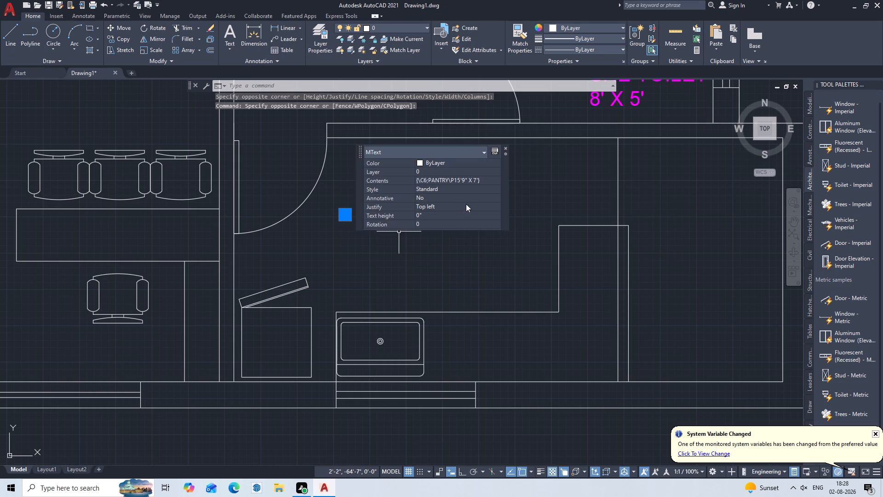
click(453, 213)
key(BackSpace)
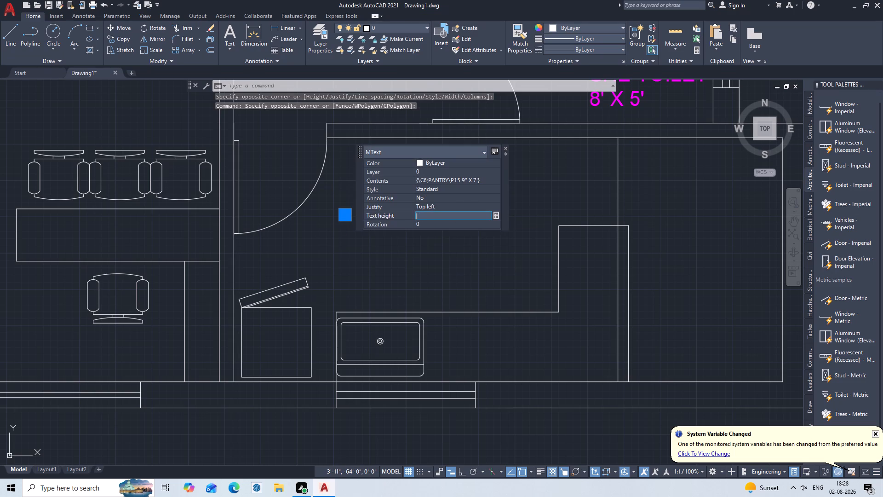
key(5)
key(Return)
key(Escape)
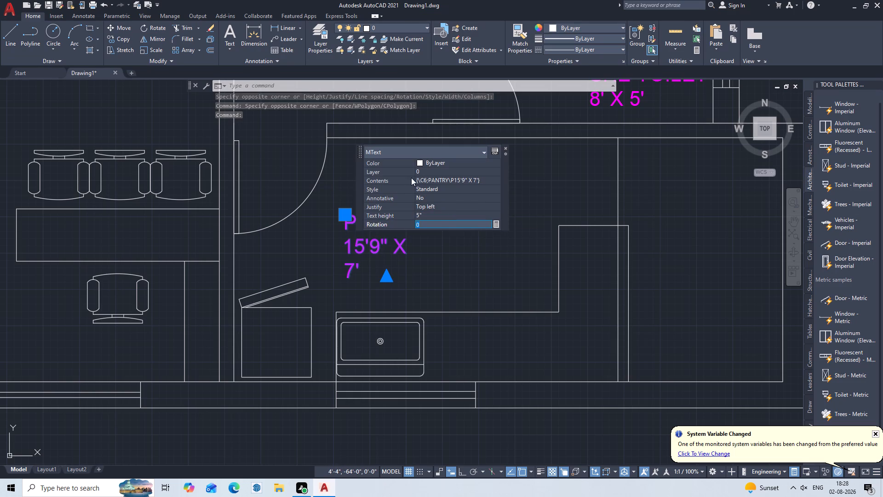
key(Escape)
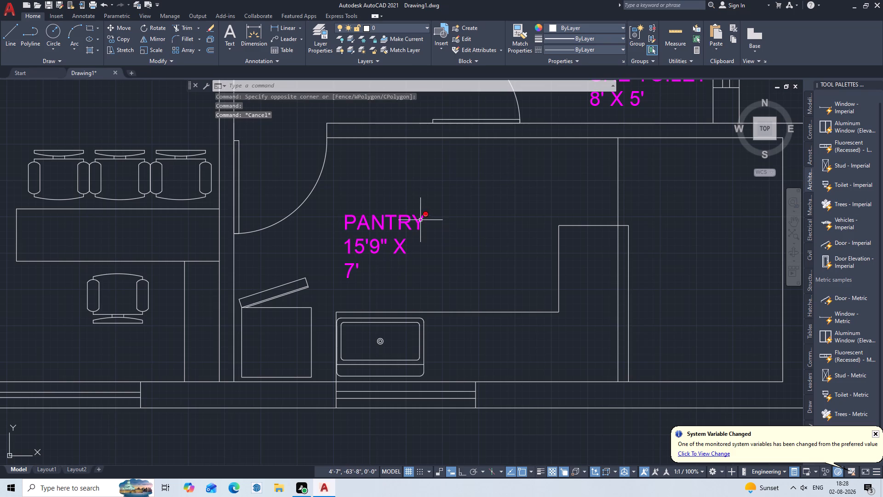
Widen the PANTRY label's text column so the room size fits on one line.
click(420, 220)
click(424, 211)
click(510, 202)
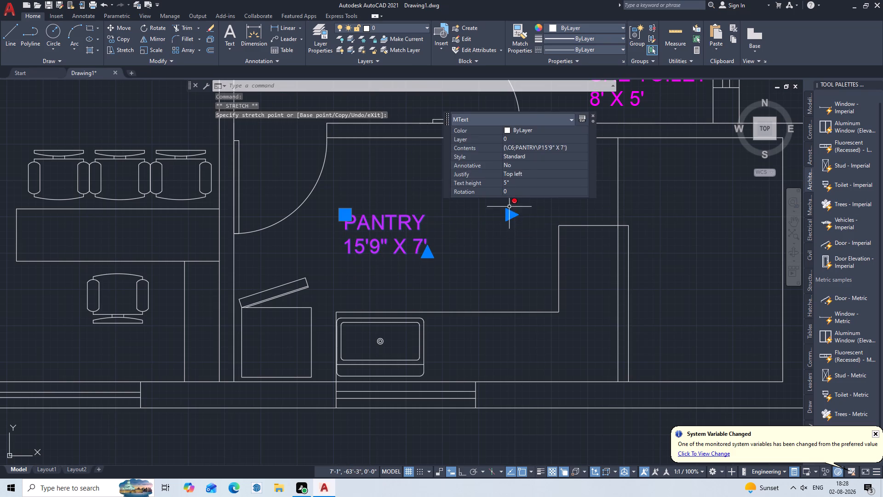
key(Escape)
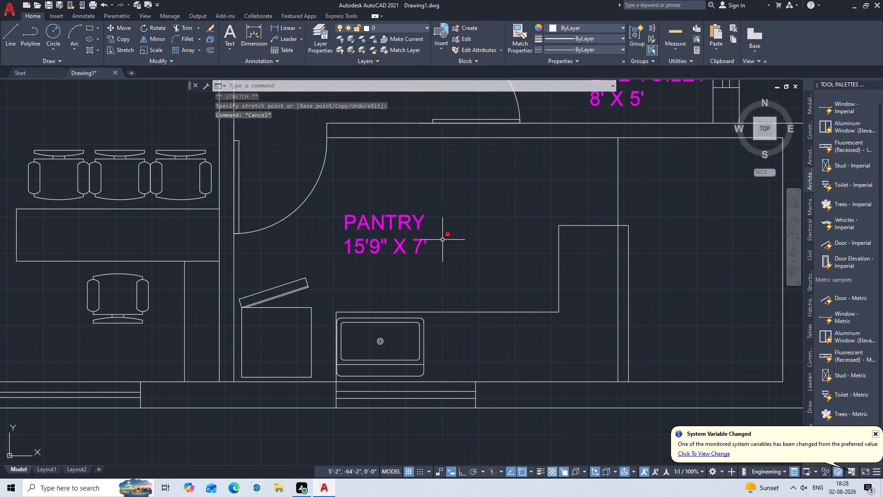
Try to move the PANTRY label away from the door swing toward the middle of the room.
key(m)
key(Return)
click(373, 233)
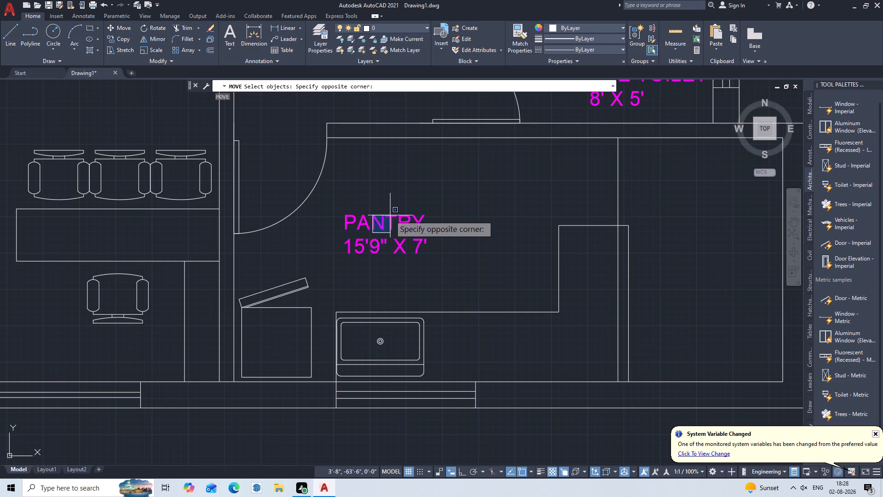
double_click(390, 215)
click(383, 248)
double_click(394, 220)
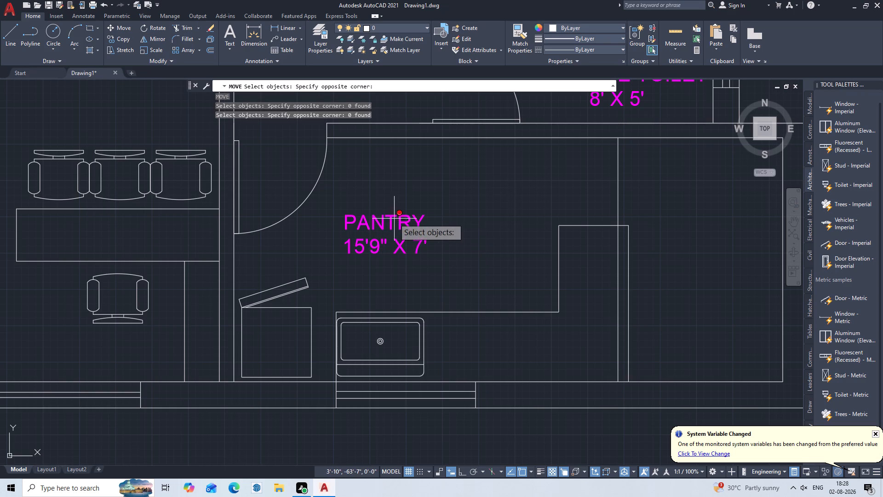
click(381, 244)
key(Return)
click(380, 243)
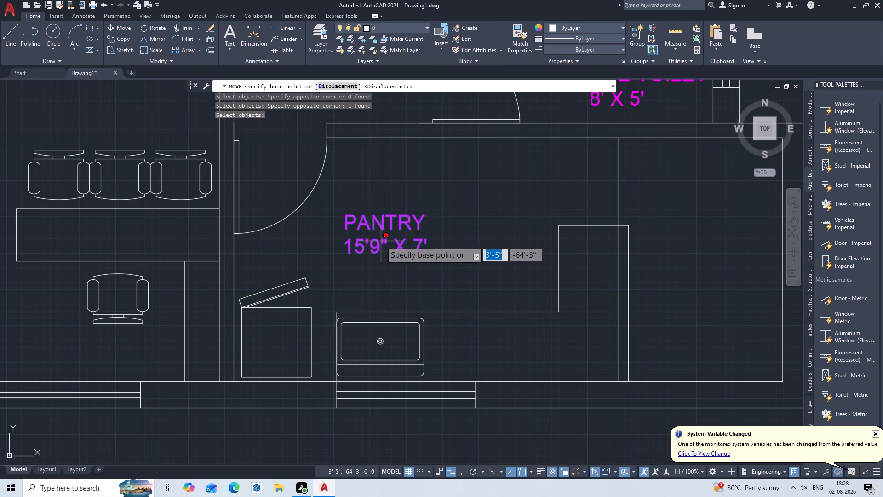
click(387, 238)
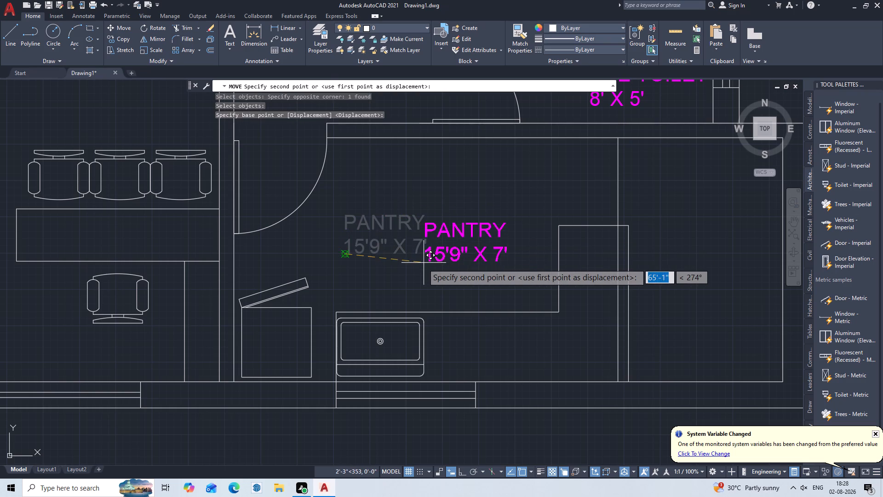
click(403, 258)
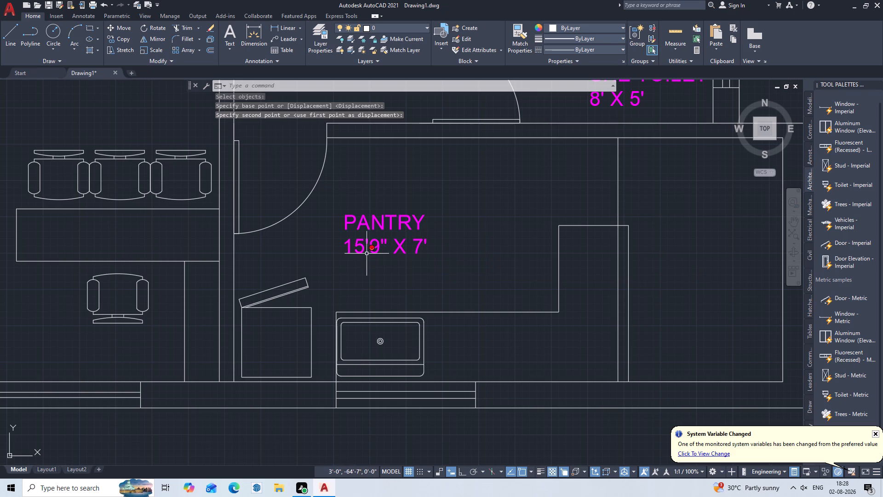
Move the PANTRY label about 2'-2" away from the door swing, slightly downward into the open floor above the counter.
key(m)
key(Return)
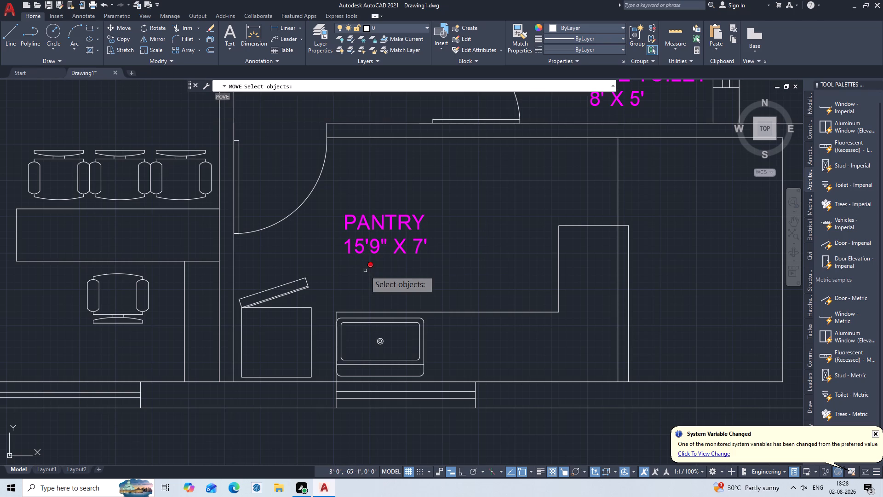
click(375, 236)
click(375, 236)
click(375, 236)
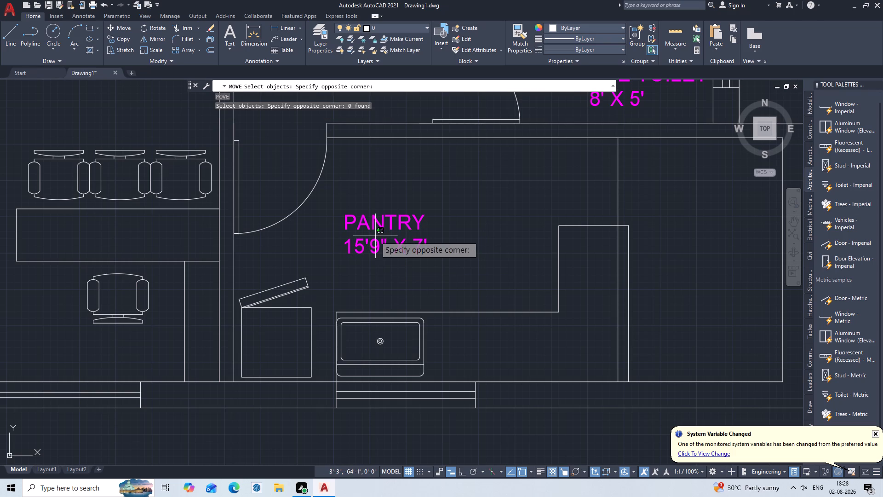
click(359, 261)
key(Return)
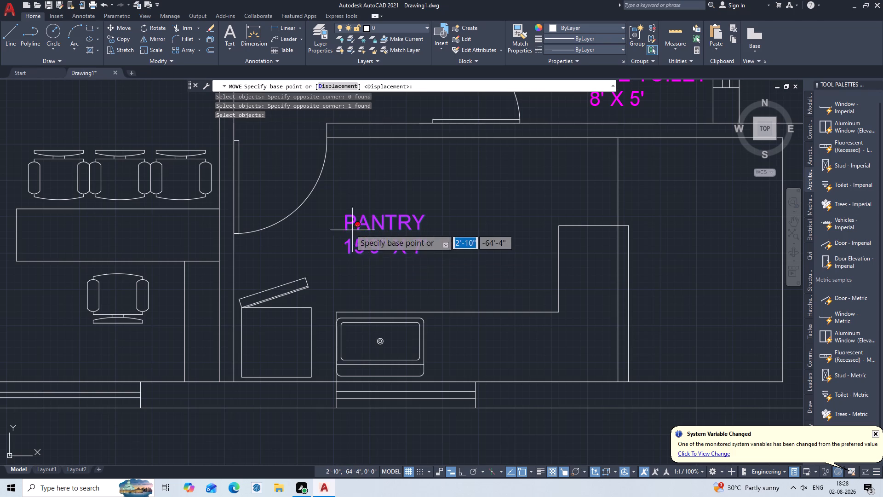
click(345, 256)
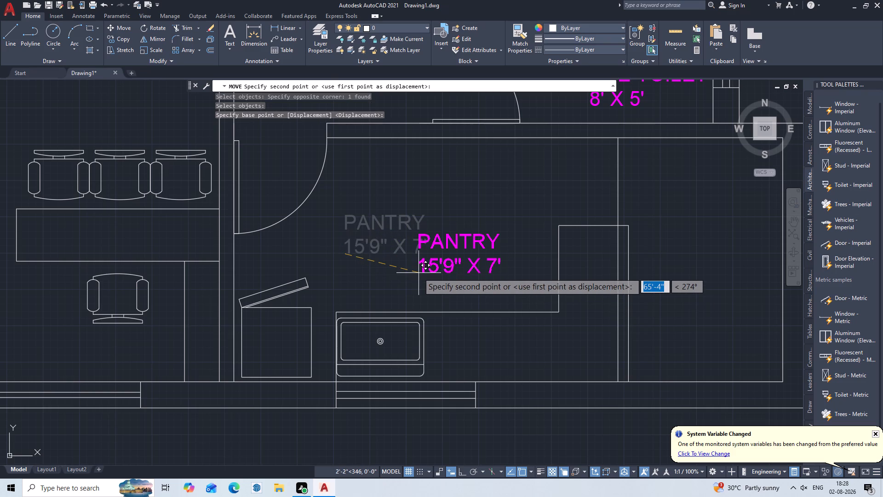
click(419, 273)
key(Escape)
key(Escape)
key(Escape)
key(Escape)
key(Escape)
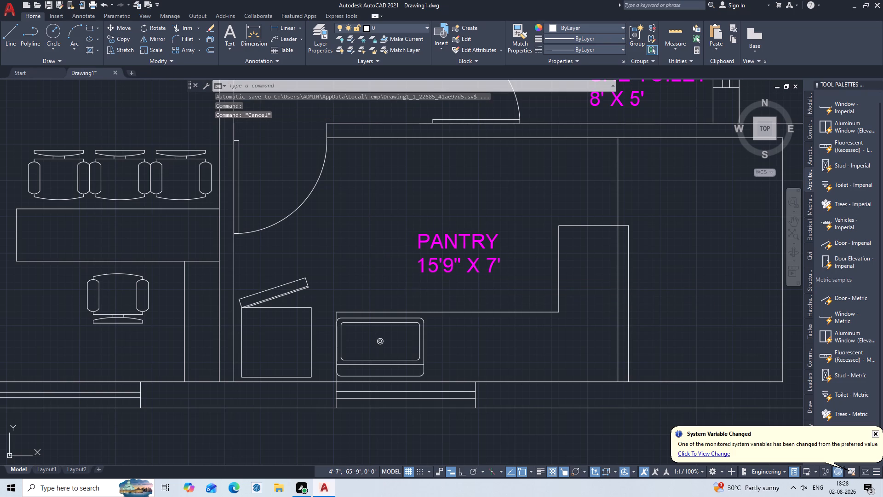
Place a magenta multiline text box in the desk room beside the pantry, in the open floor below the door swing.
scroll(421, 293, down, 3)
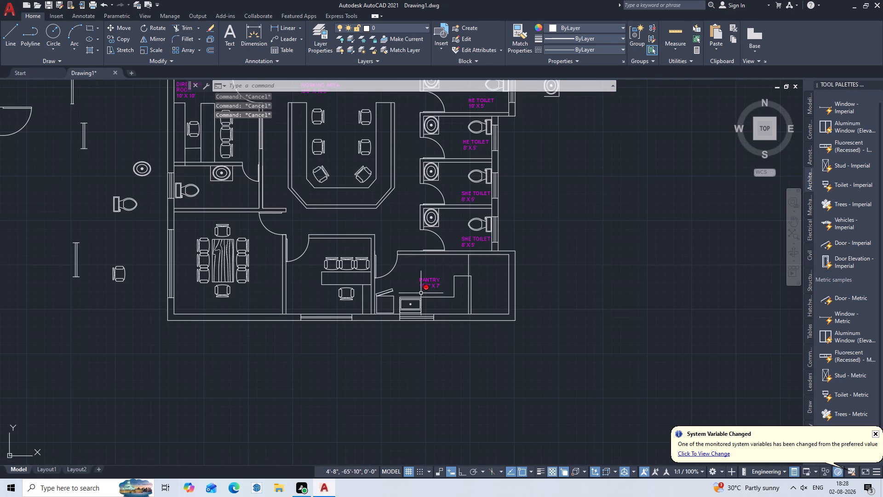
middle_drag(421, 293, 469, 280)
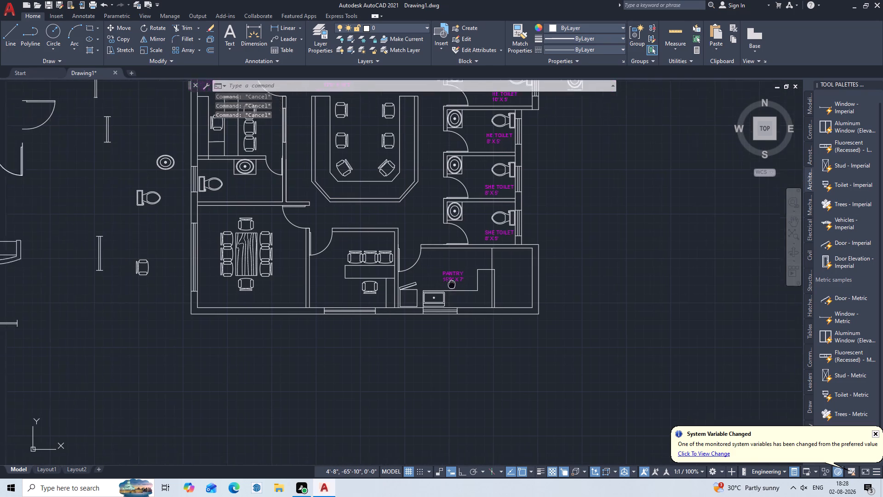
middle_drag(469, 280, 491, 272)
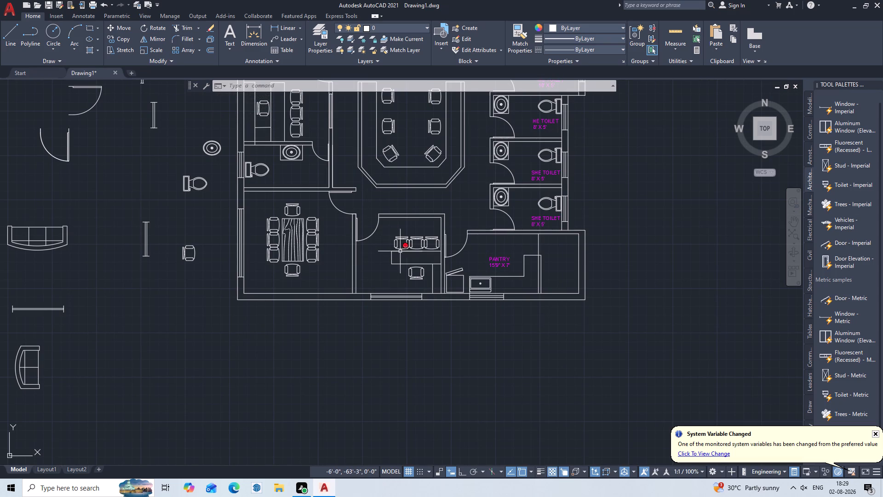
scroll(380, 260, up, 2)
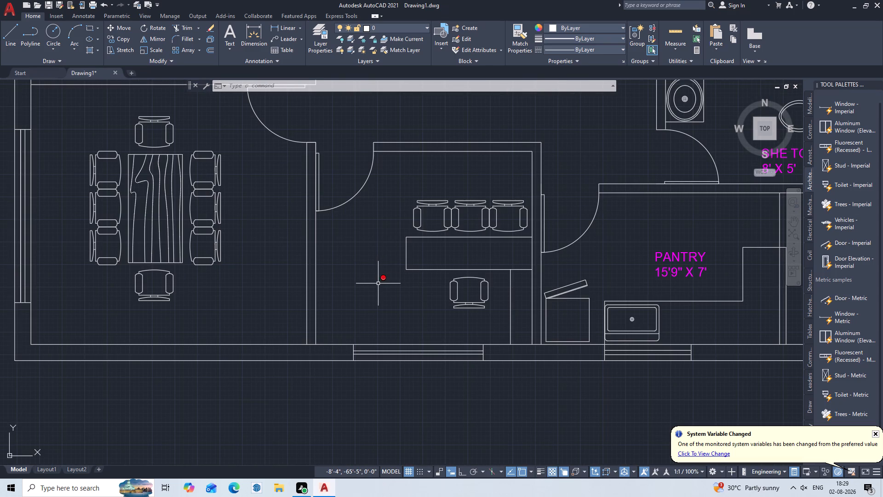
key(t)
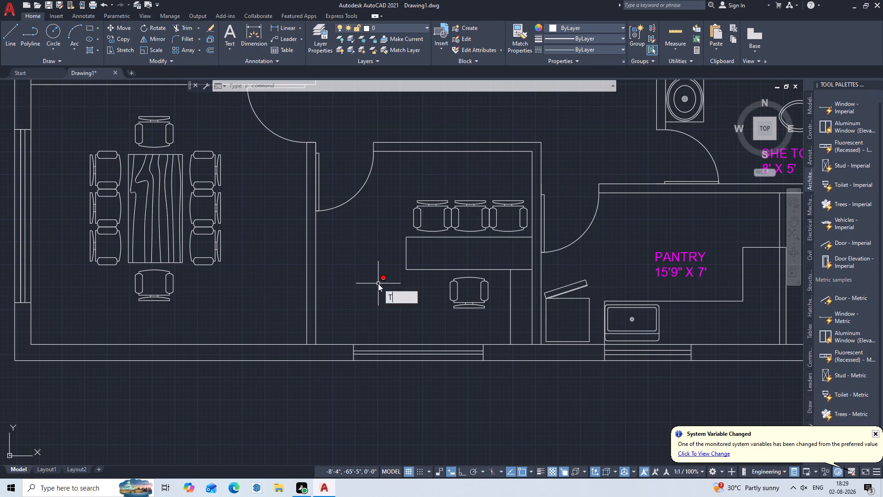
key(Return)
click(334, 290)
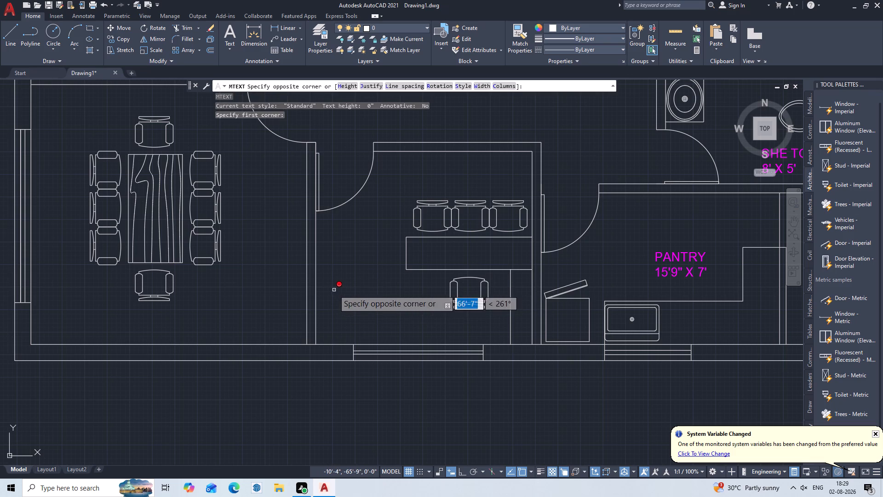
click(395, 306)
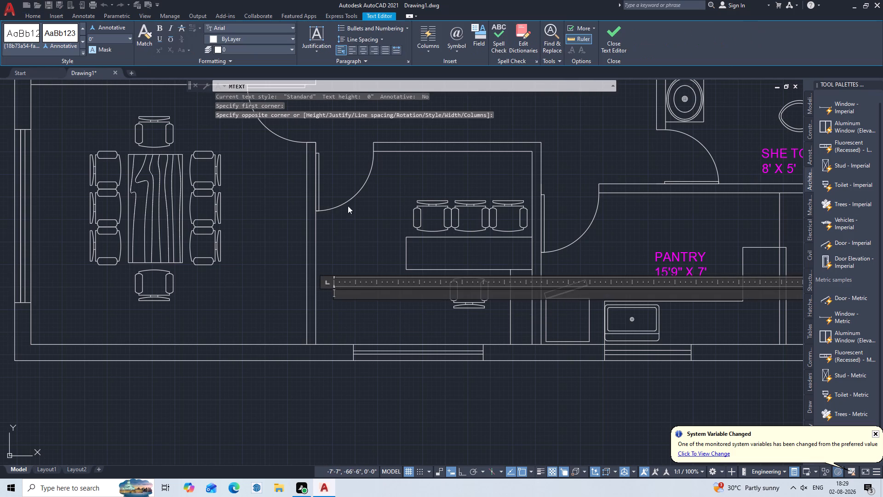
click(290, 38)
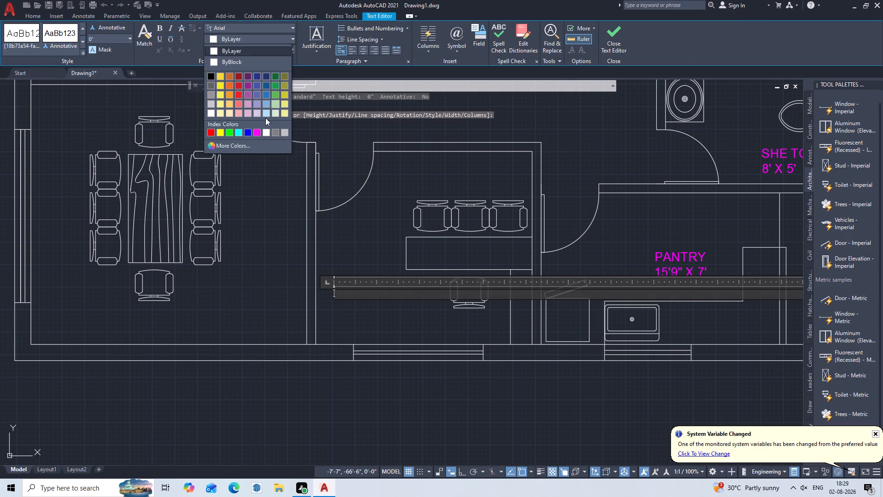
click(256, 133)
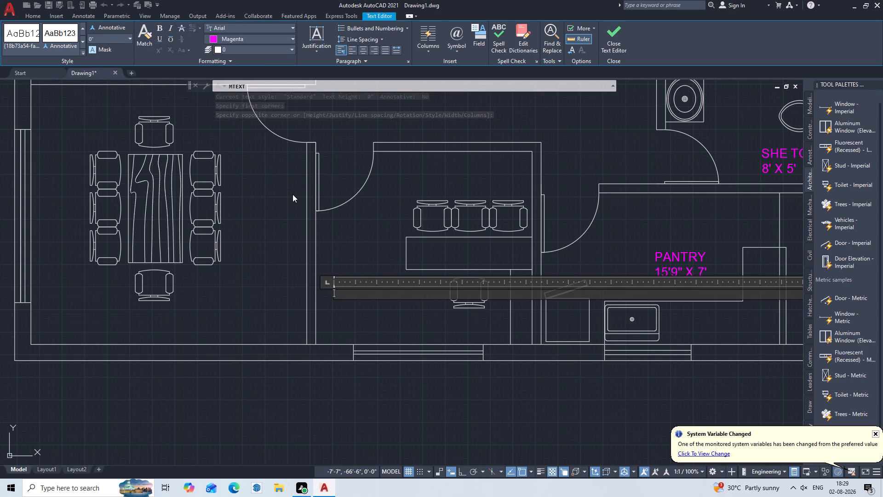
Enter H.R ROOM as the first line of the desk room's label.
key(h)
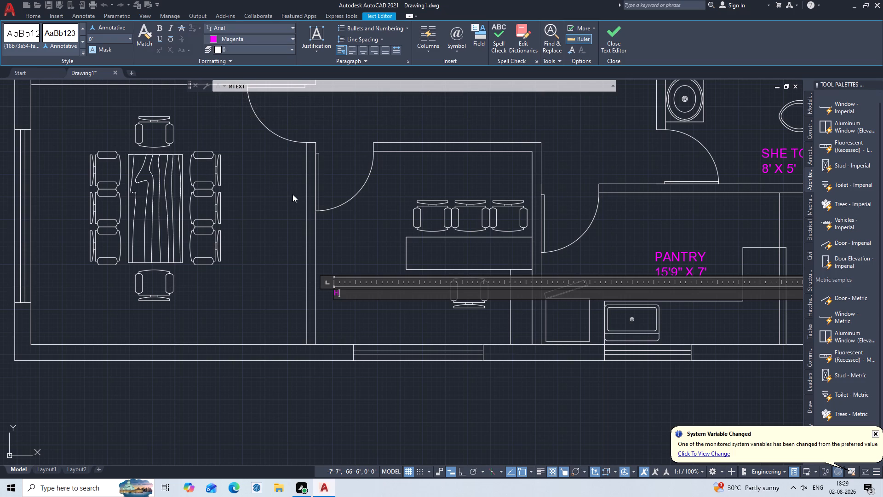
key(space)
key(period)
key(space)
text(R)
key(space)
key(BackSpace)
key(BackSpace)
key(BackSpace)
key(BackSpace)
key(BackSpace)
key(period)
key(r)
key(space)
text(ROO)
key(m)
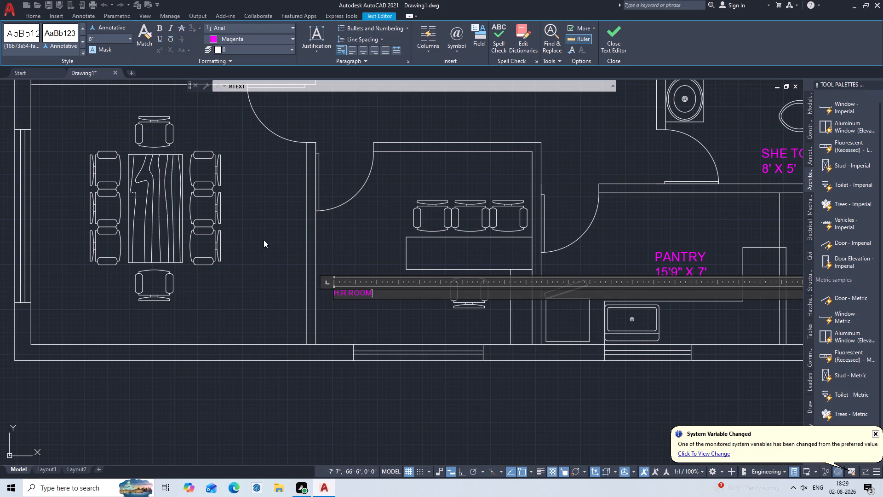
key(Return)
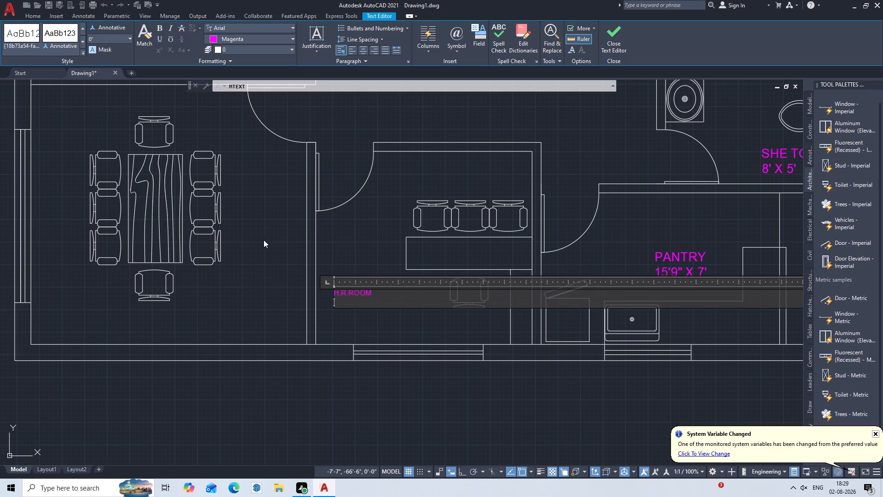
Add the size 10' X 8'11" as the label's second line and save the text.
key(1)
key(0)
key(apostrophe)
key(space)
text(X)
key(space)
text(8')
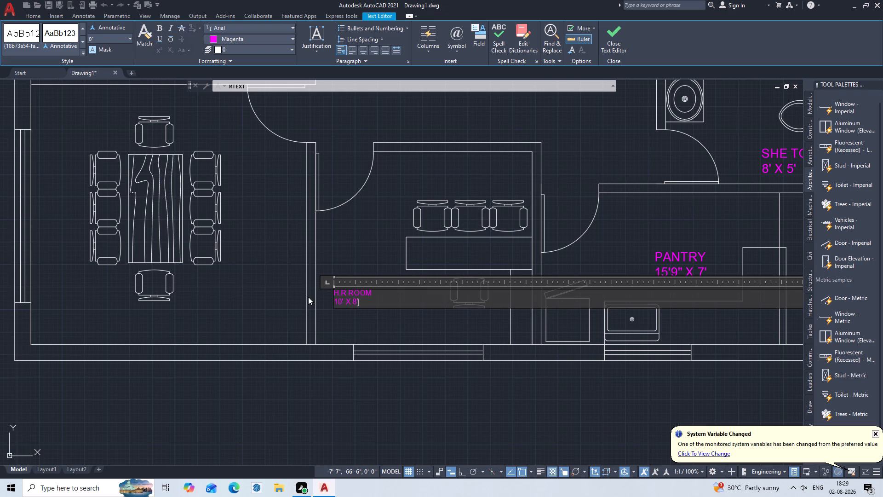
text(11)
key(shift+quotedbl)
key(Escape)
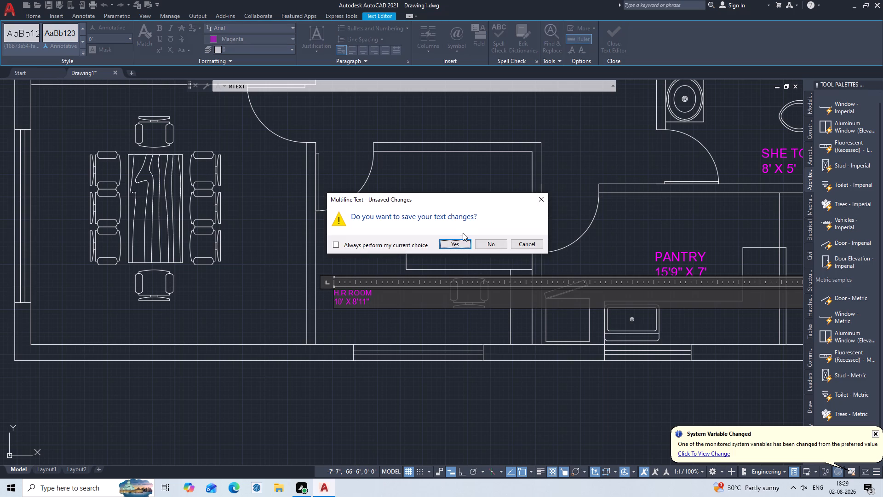
click(463, 239)
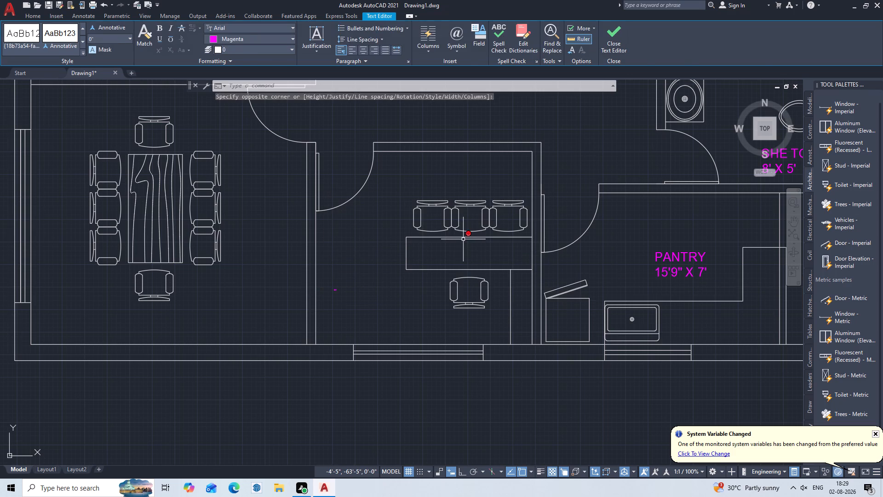
Set the text height of the H.R ROOM label to 5".
click(342, 282)
click(326, 311)
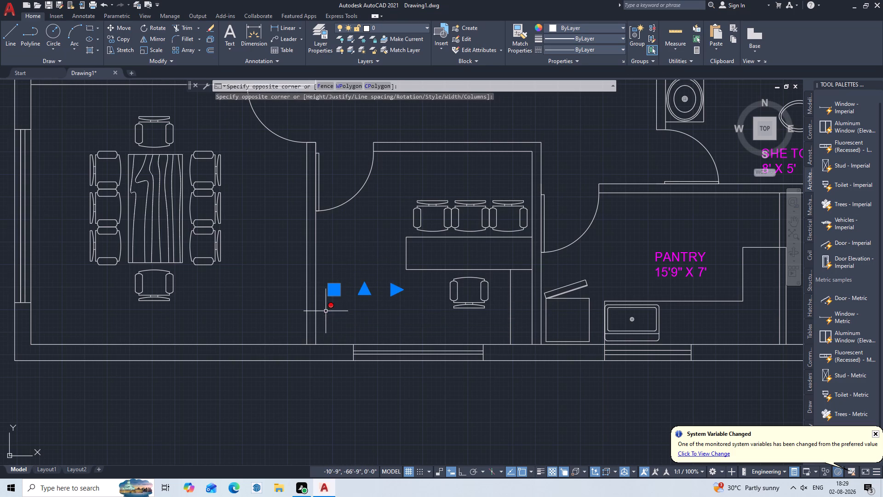
click(421, 271)
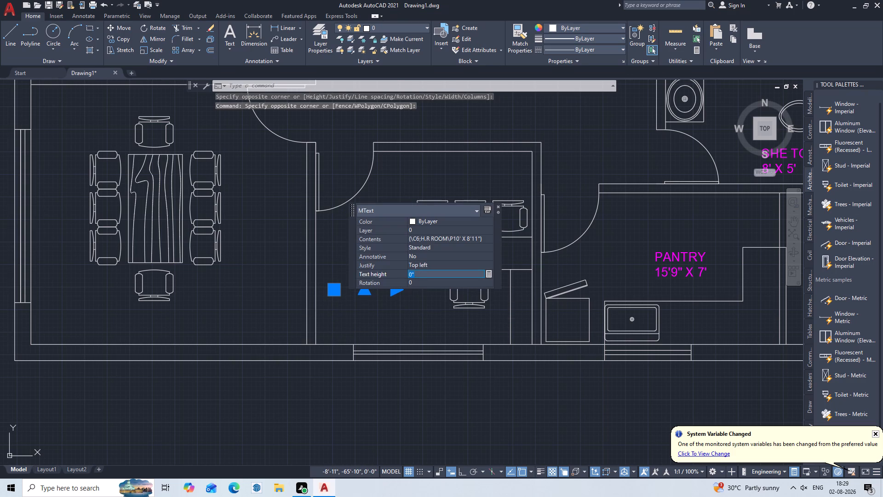
key(BackSpace)
key(5)
key(Return)
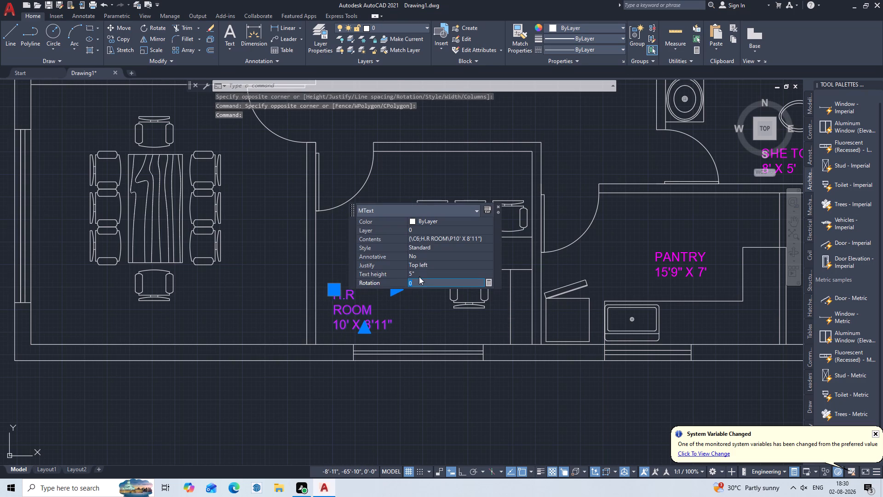
key(Escape)
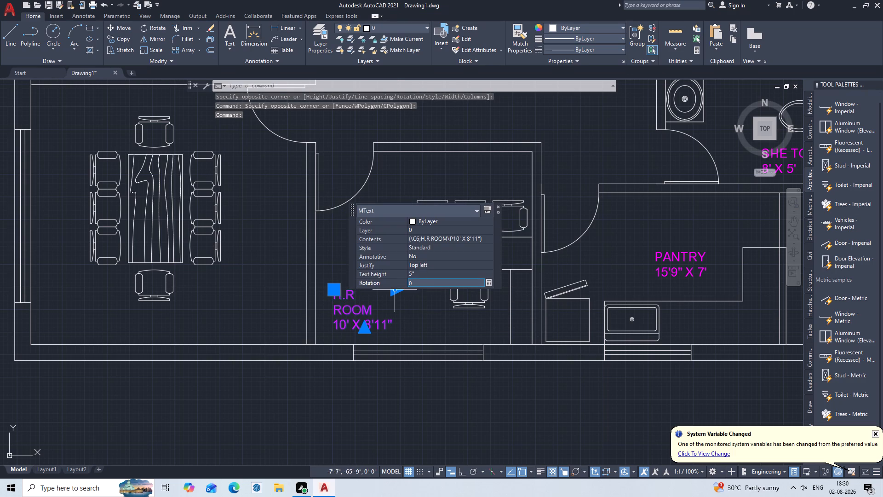
Widen the H.R ROOM label's text column so the room name fits on one line.
click(398, 295)
click(426, 295)
key(Escape)
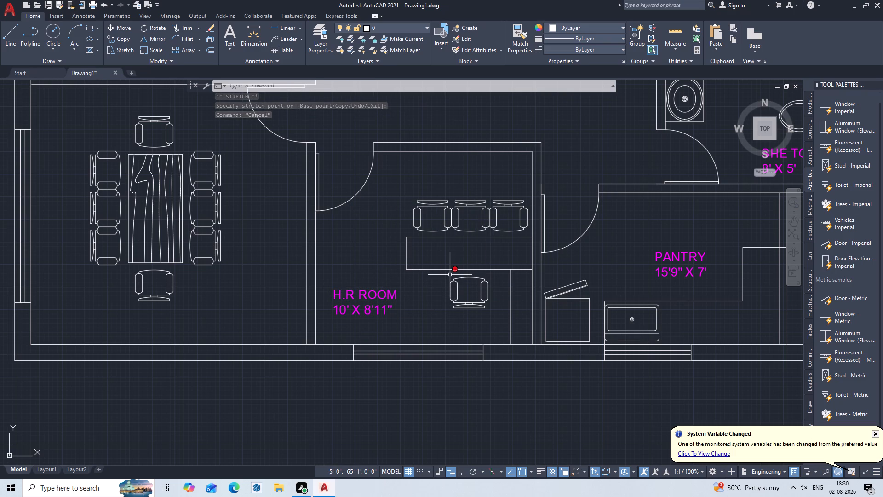
Start a multiline text in the conference room, between its upper wall and the table, with magenta as the text colour.
scroll(450, 275, down, 1)
middle_drag(438, 272, 556, 337)
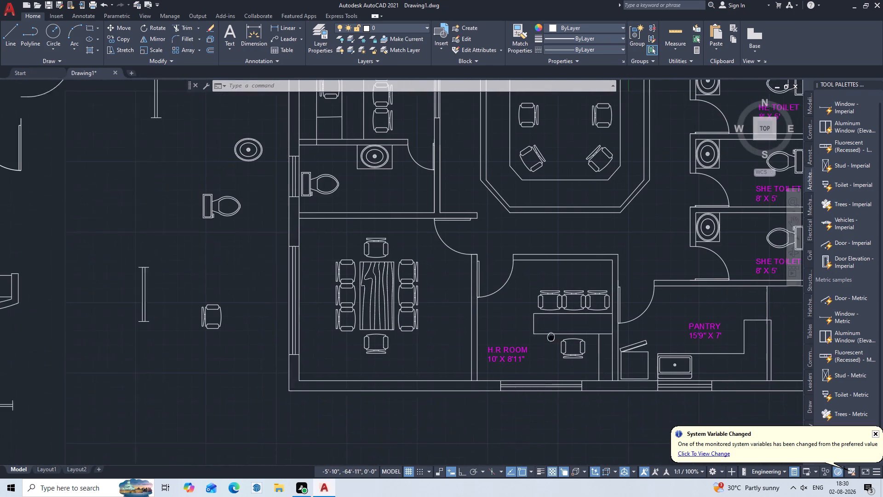
middle_drag(556, 337, 557, 337)
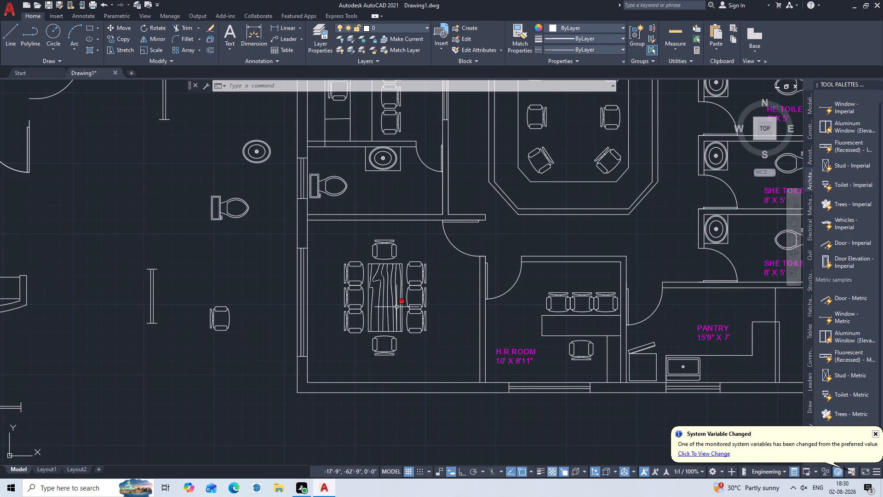
middle_drag(392, 292, 427, 370)
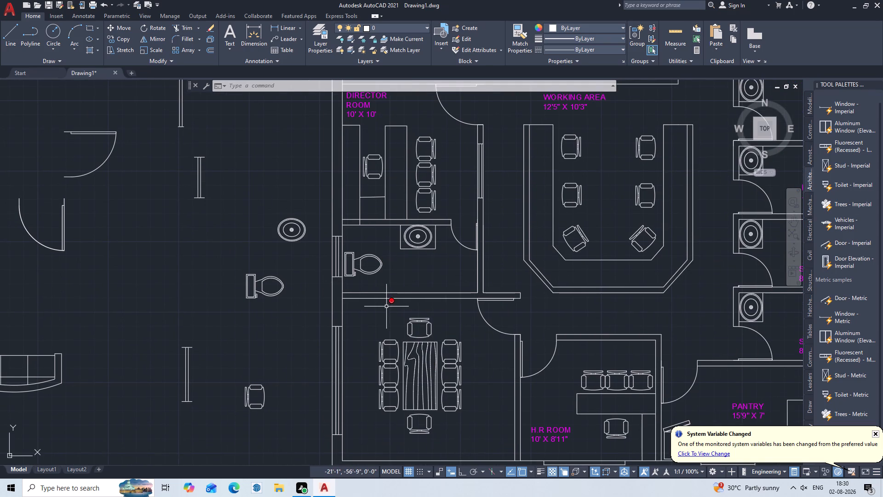
scroll(373, 306, up, 2)
key(t)
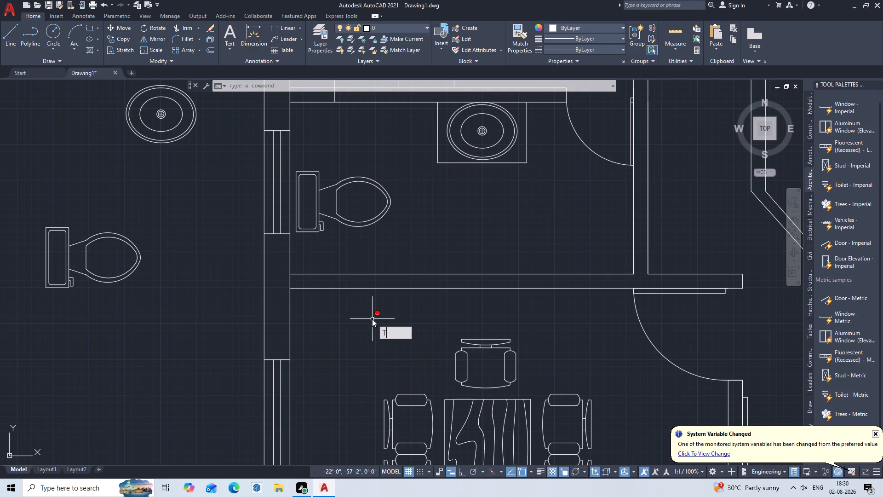
key(Return)
click(312, 307)
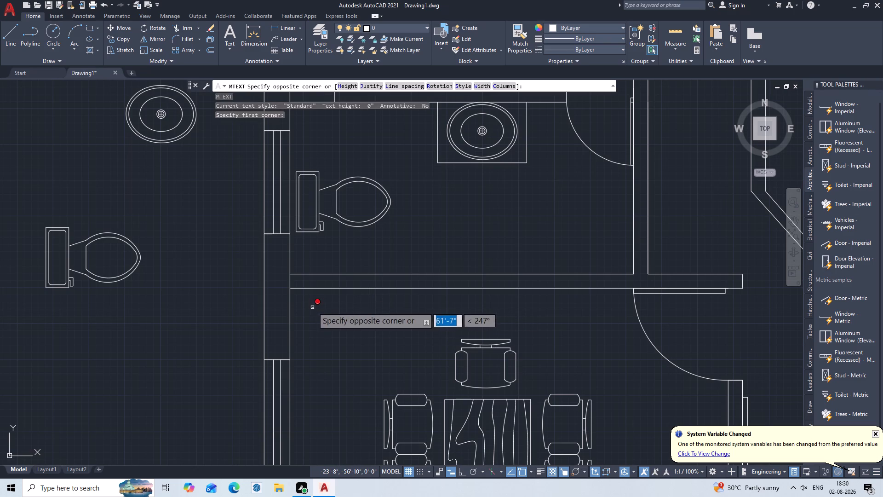
click(356, 328)
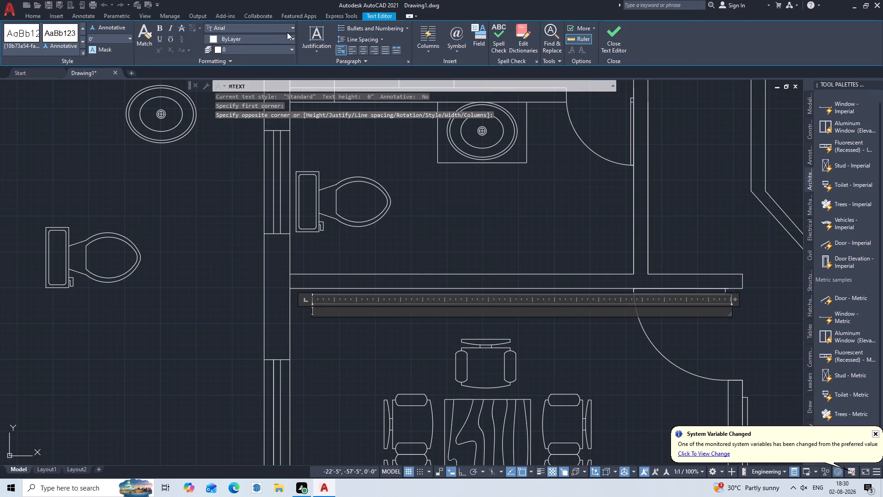
click(291, 35)
middle_click(291, 35)
double_click(291, 35)
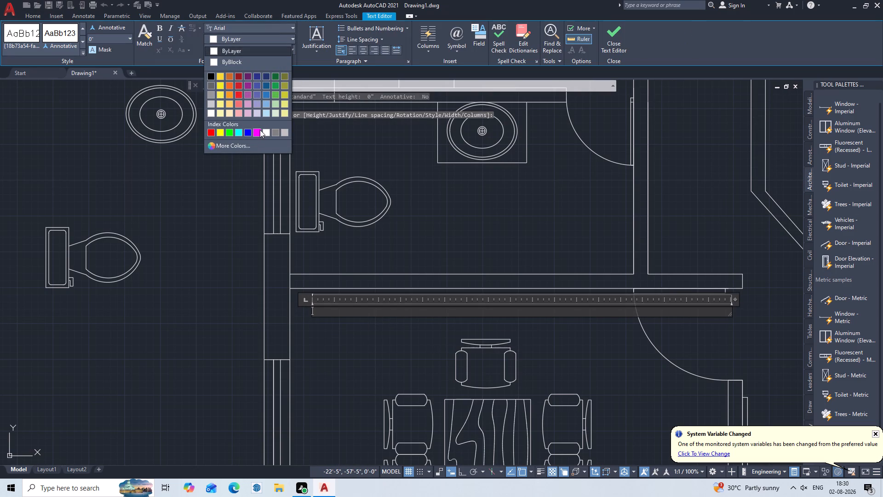
click(258, 131)
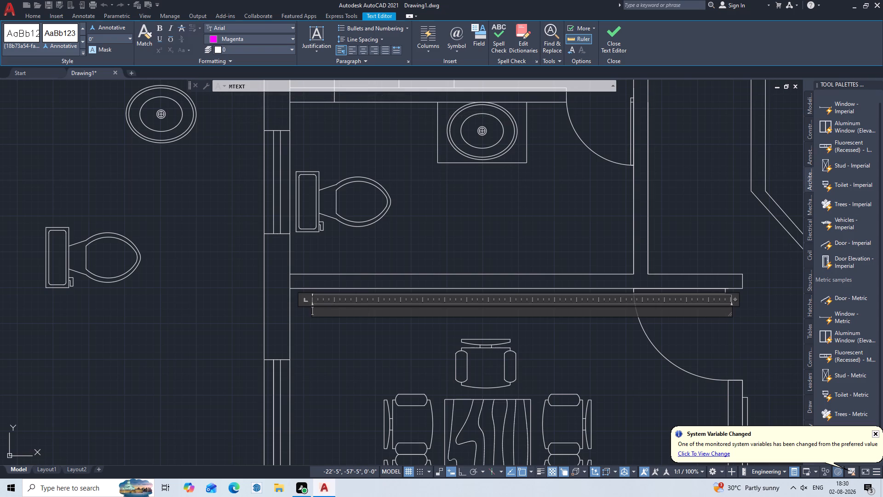
Enter CONFERENCE as the first line of the table room's label.
key(c)
text(ON)
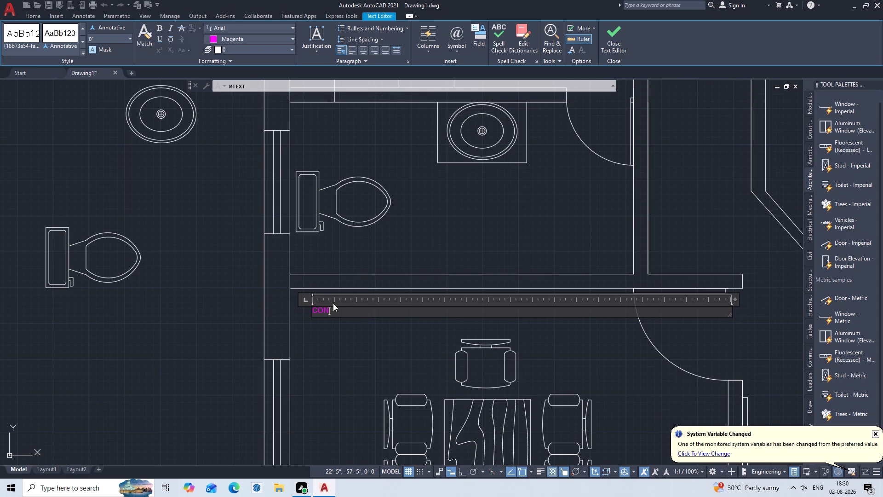
text(FEREN)
text(CE)
key(Return)
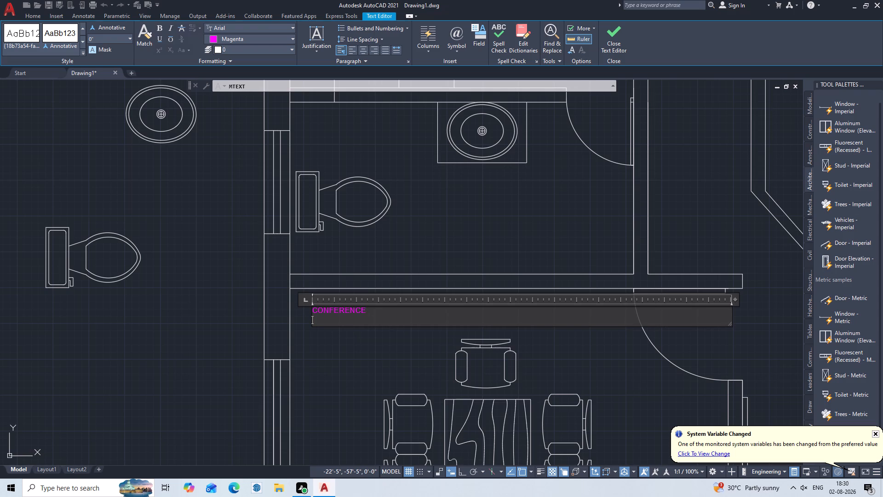
Add the size 12'9" X 12' as the label's second line and save the text.
text(12)
key(apostrophe)
key(9)
key(shift+quotedbl)
key(space)
text(X)
key(space)
text(12)
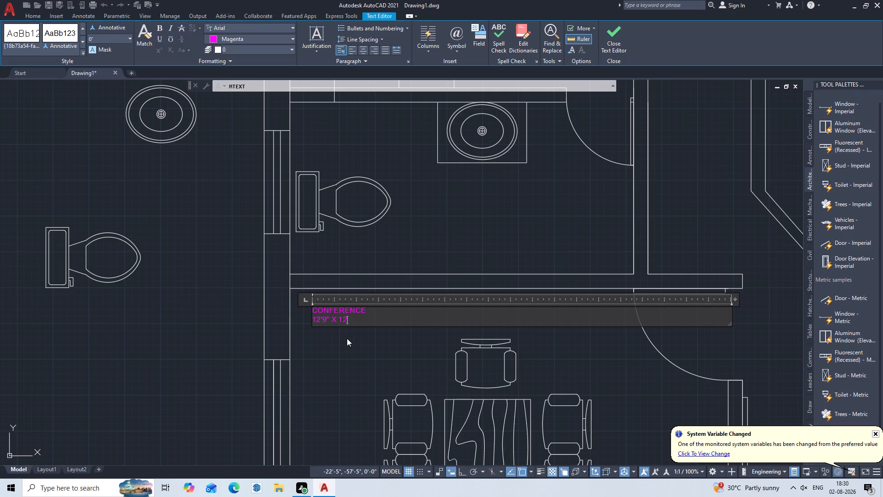
key(apostrophe)
key(Escape)
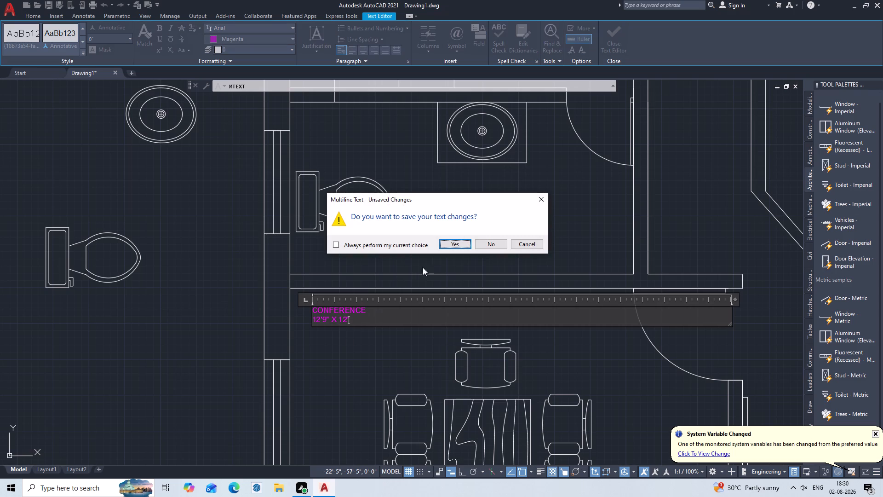
click(455, 244)
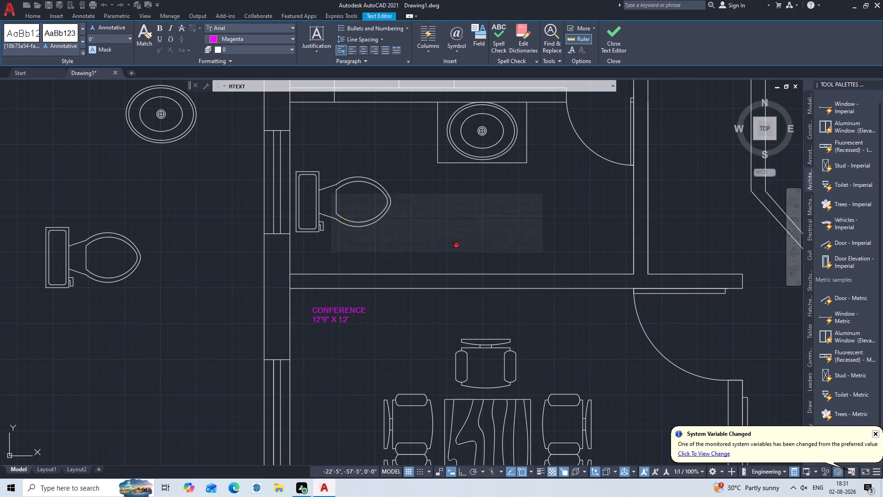
Set the text height of the CONFERENCE label to 5".
drag(338, 302, 332, 299)
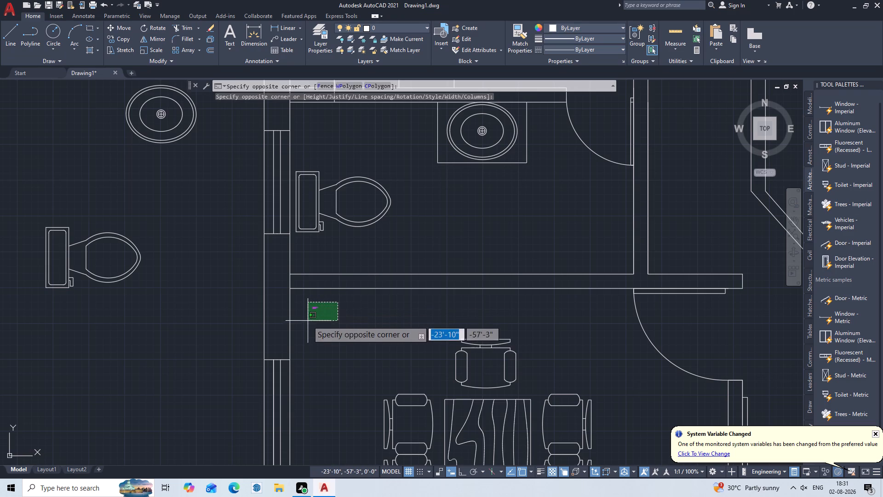
click(307, 324)
click(406, 283)
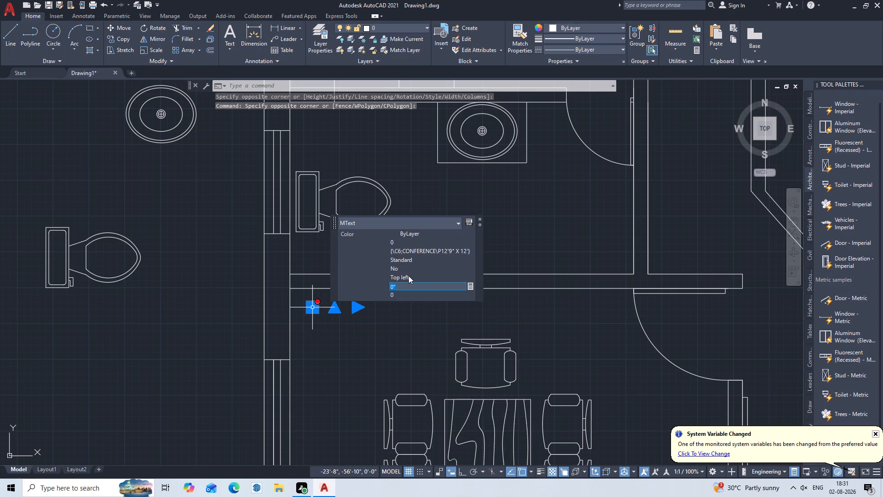
key(BackSpace)
key(5)
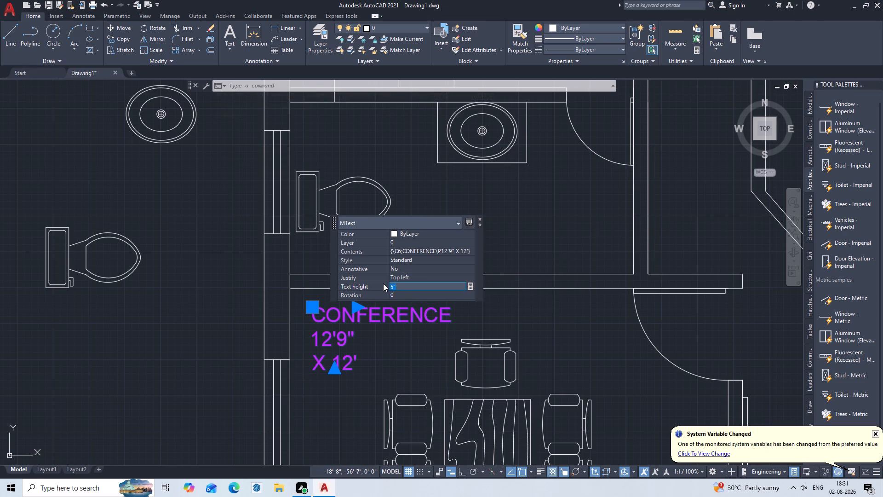
key(Escape)
Widen the CONFERENCE label's text column so the size fits on one line.
click(350, 303)
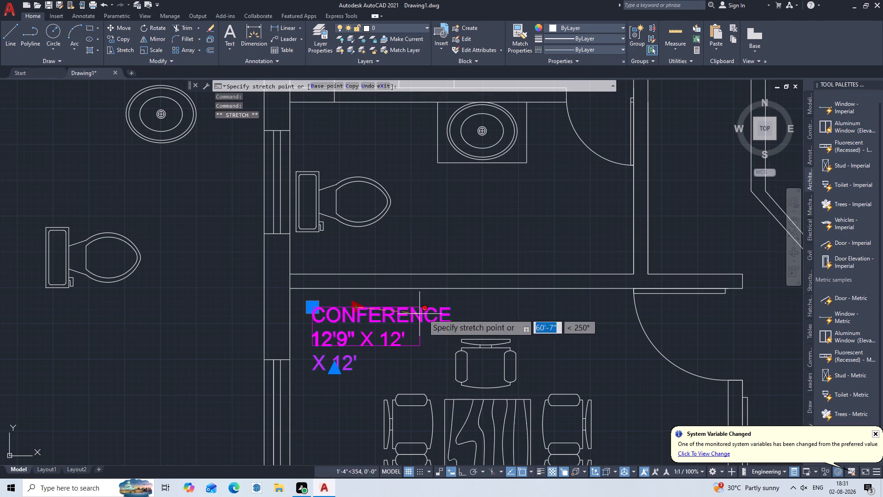
click(476, 309)
key(Escape)
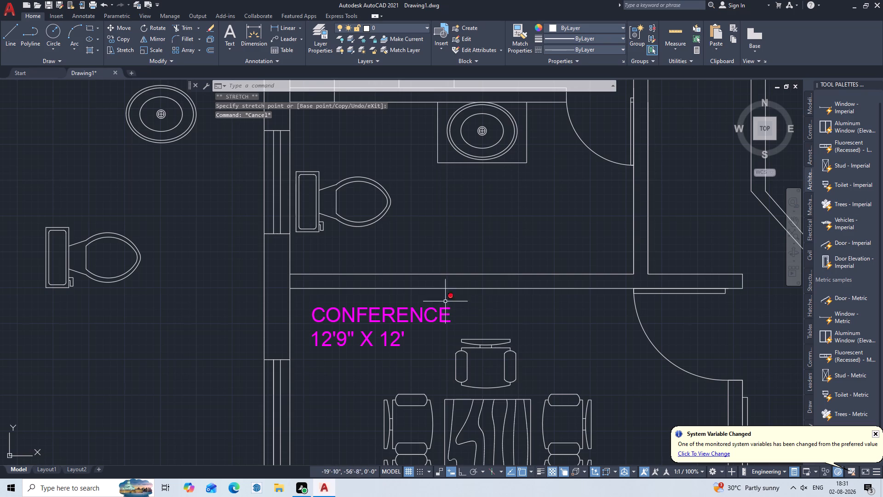
Start a multiline text below the wash basin in the toilet above the conference room, with magenta as the text colour.
scroll(436, 301, down, 2)
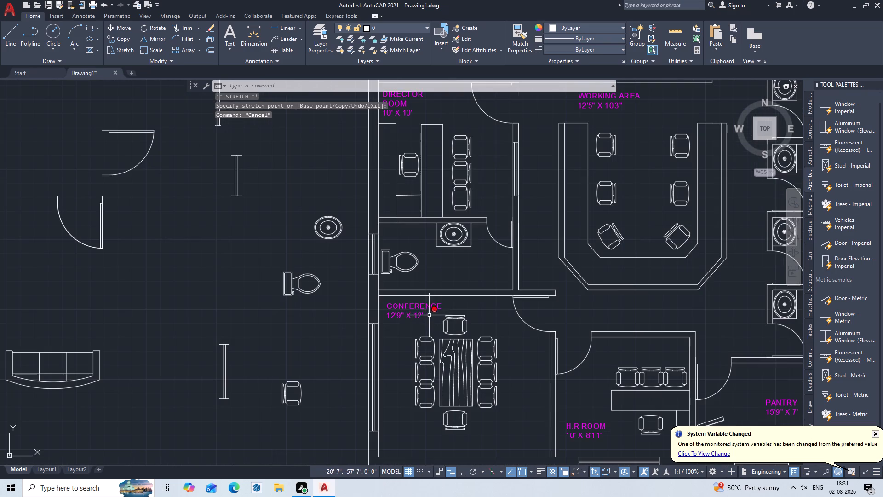
middle_drag(424, 321, 428, 268)
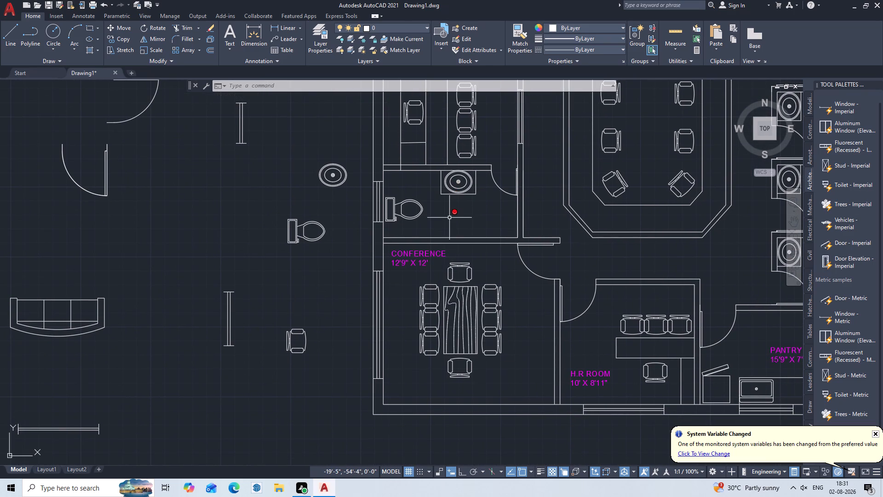
middle_drag(449, 218, 436, 307)
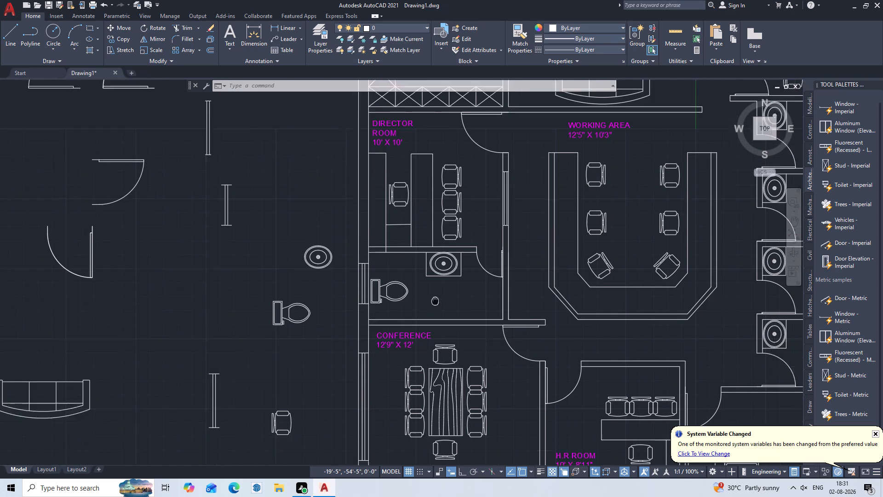
middle_drag(436, 307, 432, 328)
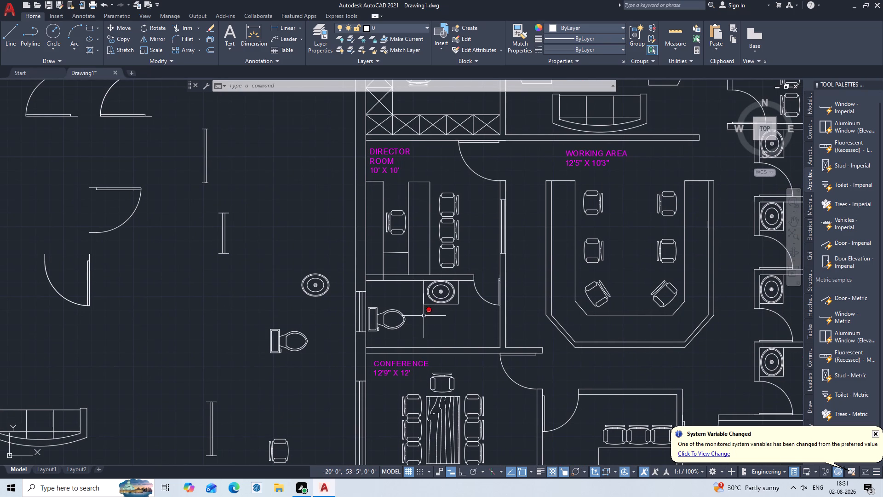
scroll(424, 316, up, 2)
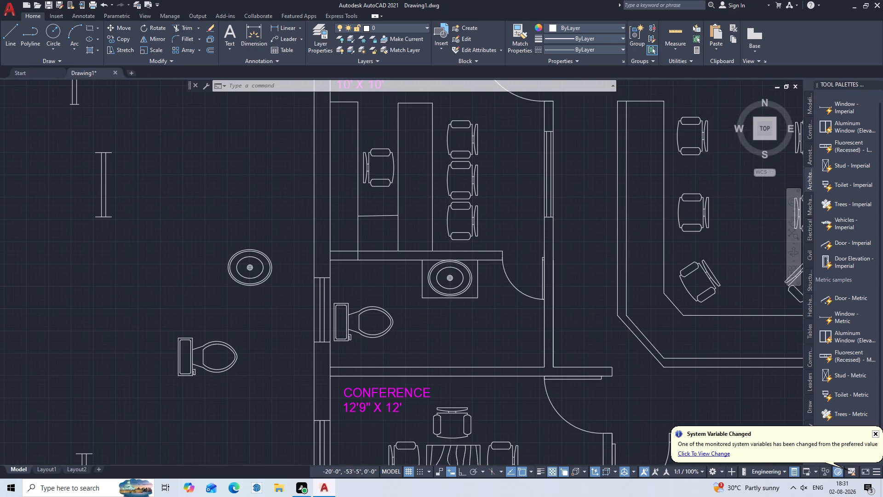
key(t)
key(Return)
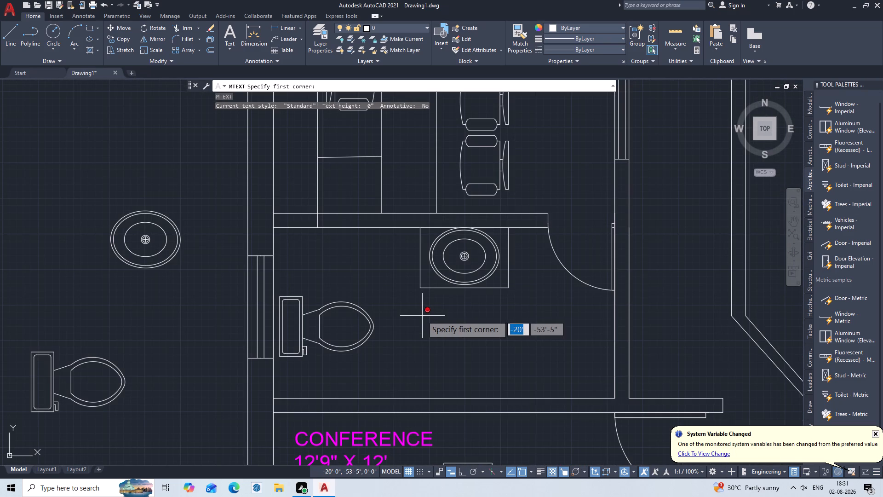
click(411, 316)
drag(459, 334, 465, 331)
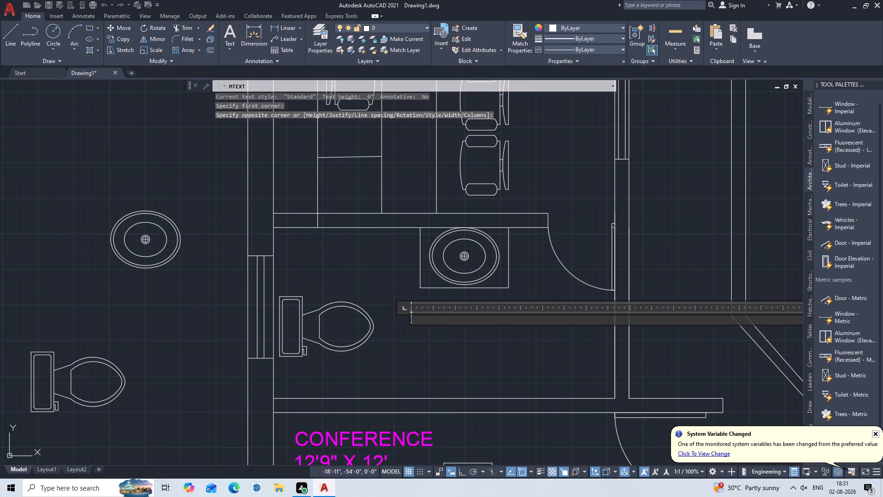
click(236, 40)
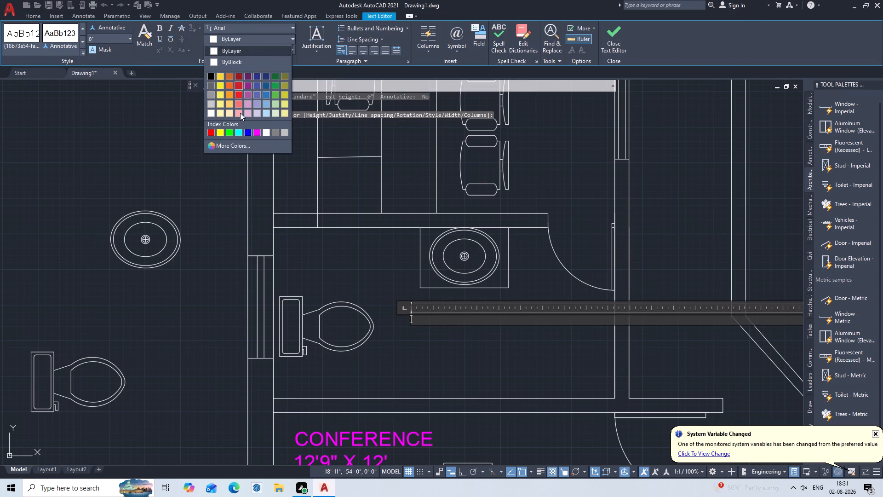
click(256, 135)
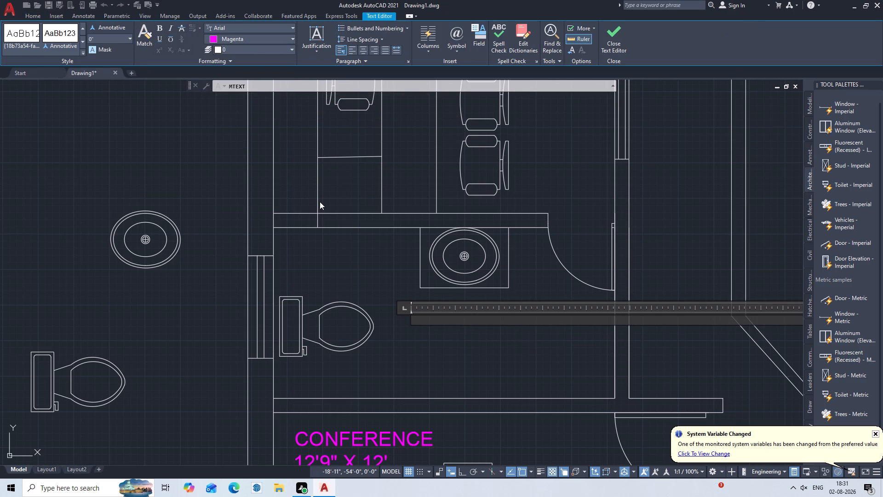
Enter TOILET with the size 10' X 5' on the second line as the toilet's label and save the text.
text(TOIL)
key(e)
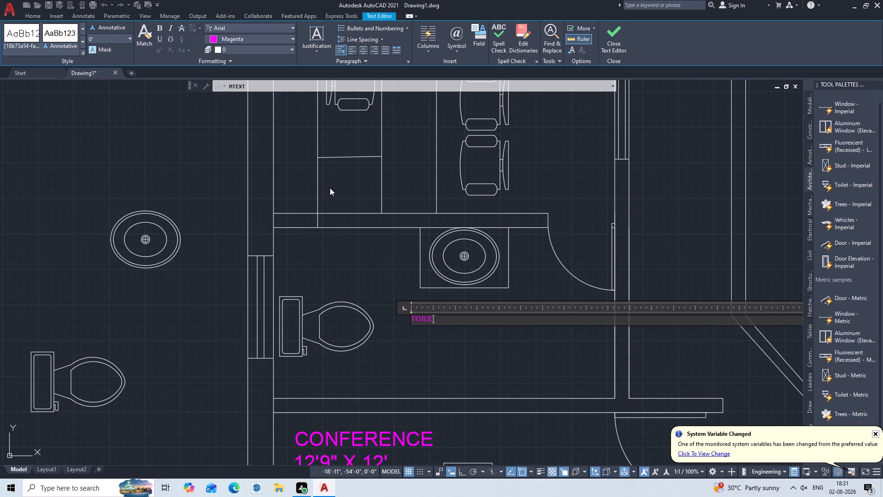
key(t)
key(space)
key(Return)
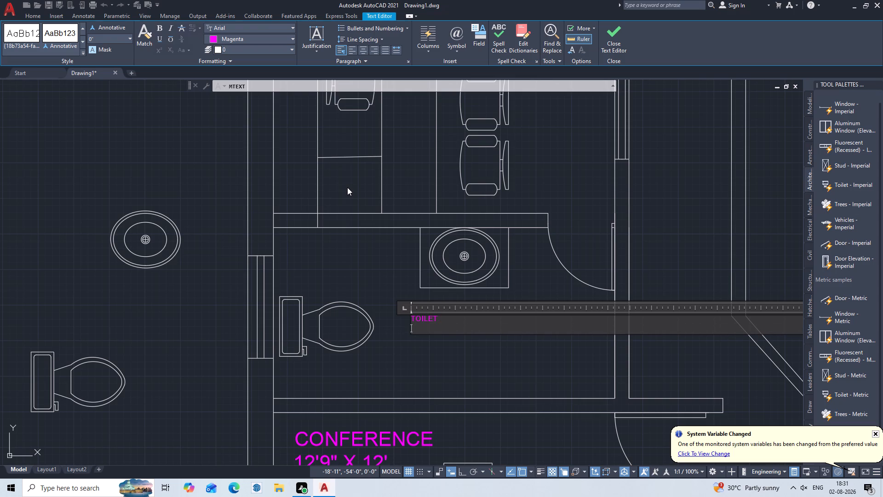
text(10')
key(space)
text(X)
key(space)
text(5')
key(Escape)
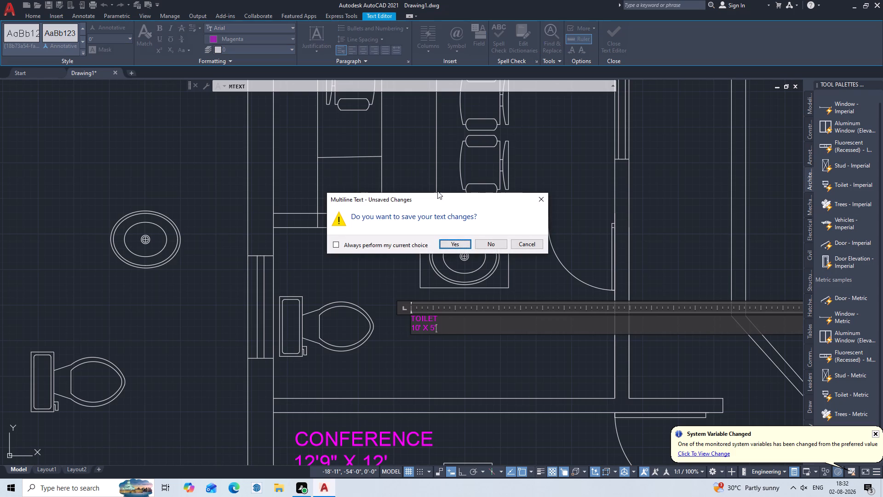
click(450, 244)
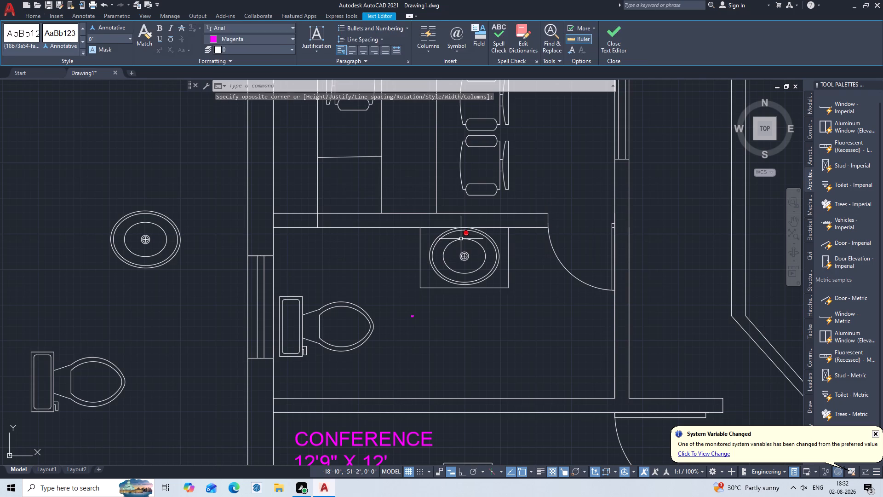
Set the text height of the new TOILET label below the wash basin to 5".
click(430, 307)
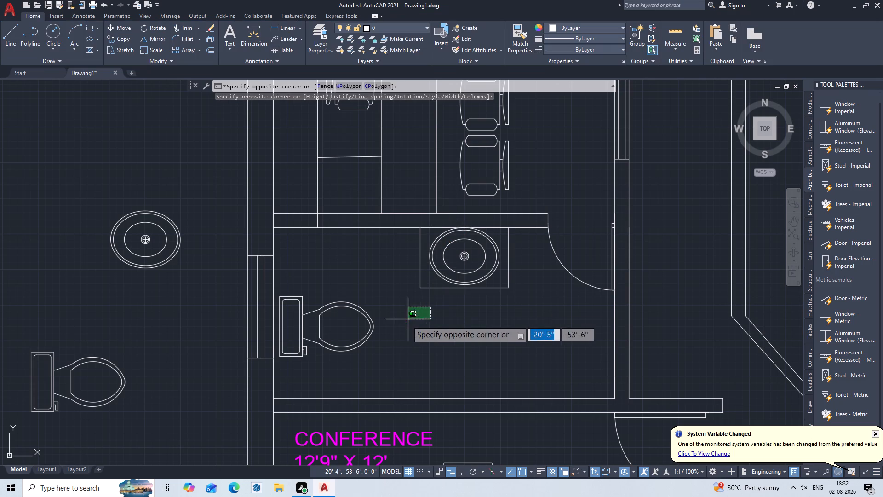
click(401, 329)
click(545, 290)
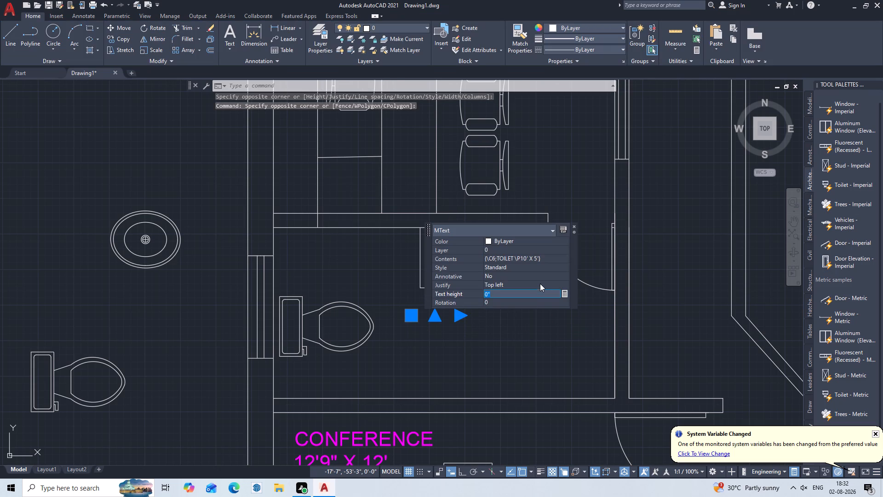
key(BackSpace)
key(5)
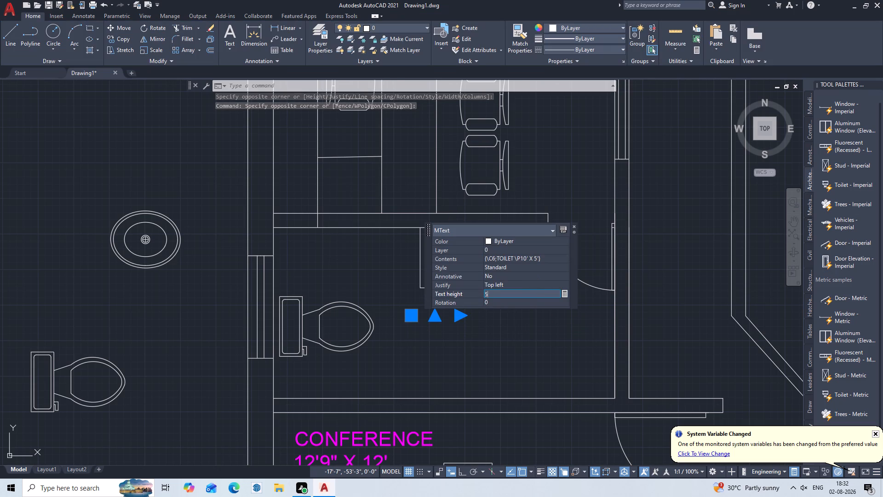
key(Return)
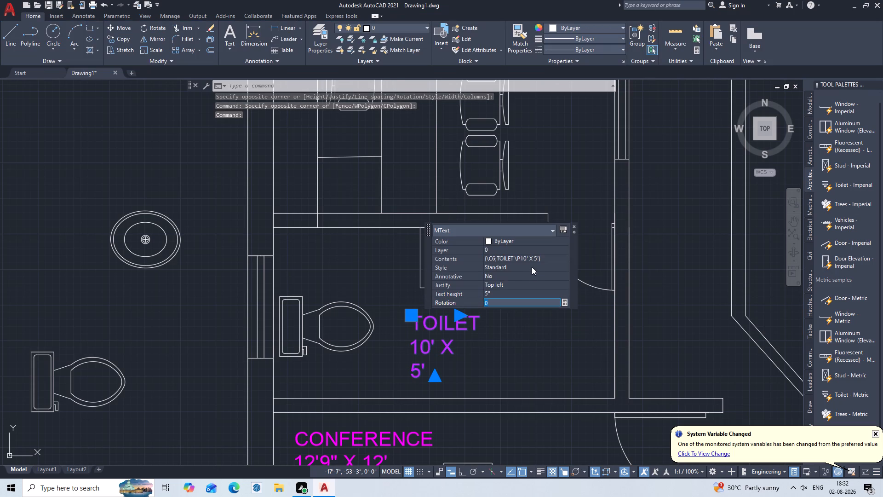
key(Escape)
key(Escape)
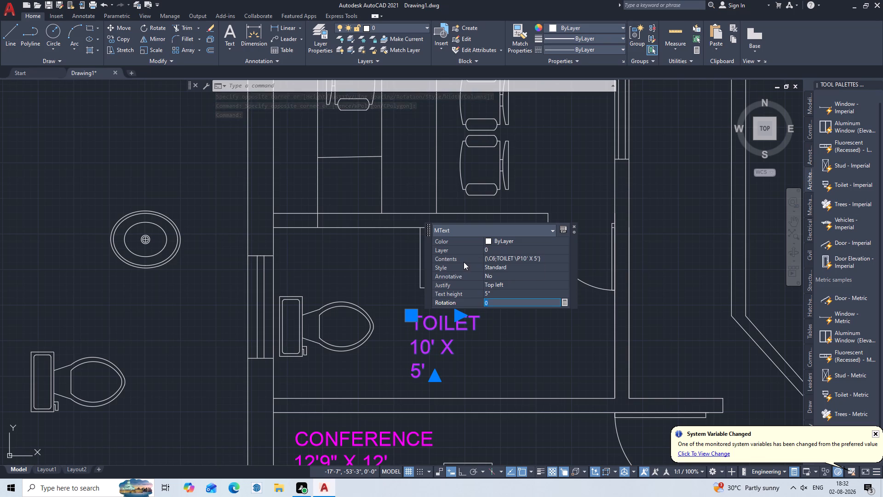
key(Escape)
key(Escape)
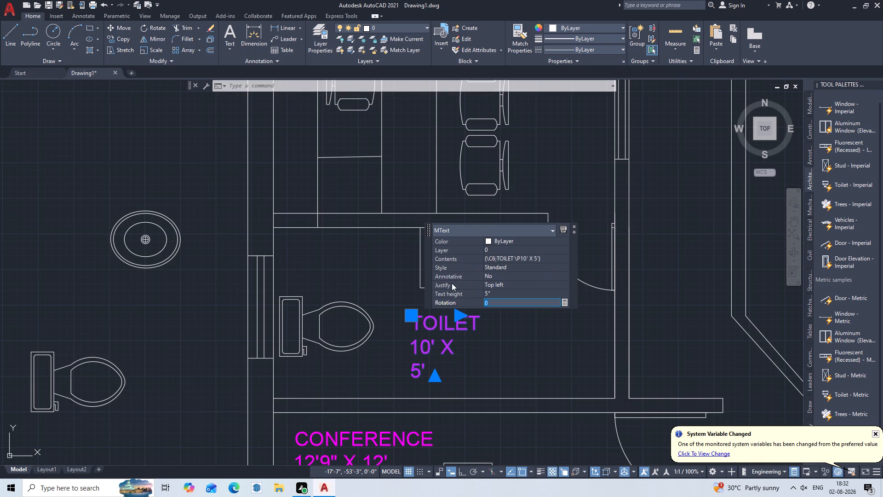
click(501, 294)
key(Escape)
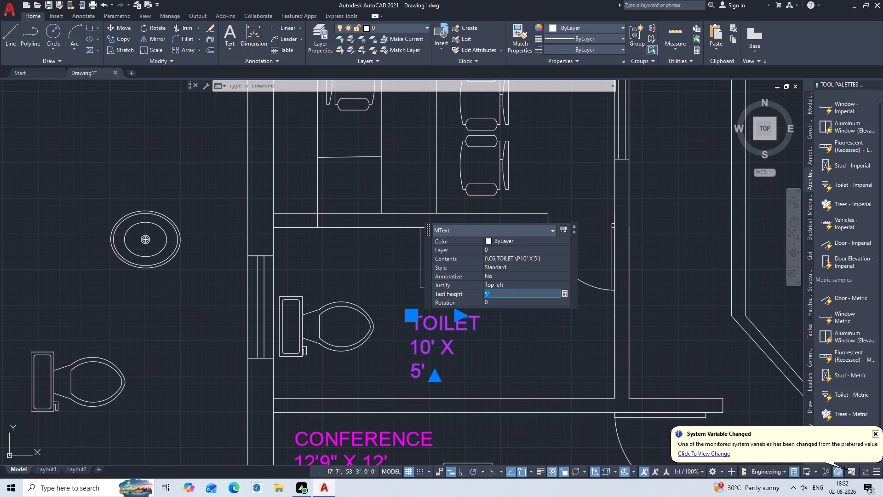
key(Return)
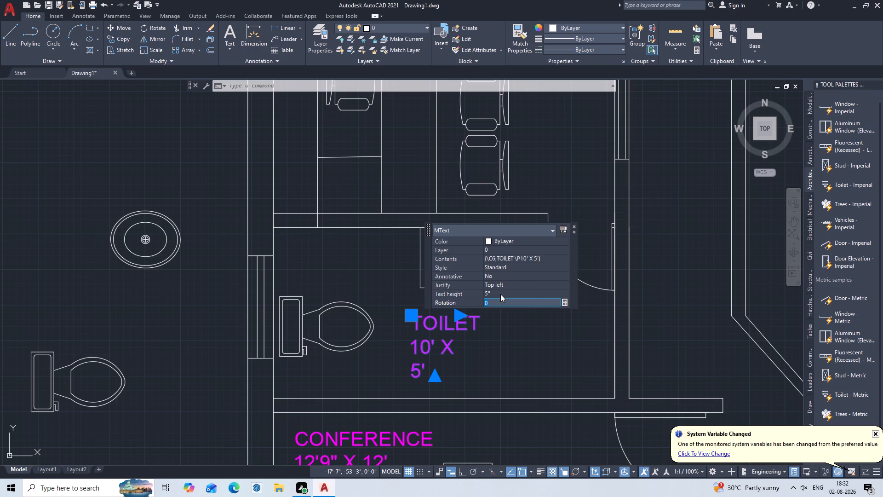
key(Escape)
key(Escape)
Widen the TOILET label's text column so that the size 10' X 5' fits on one line.
click(454, 315)
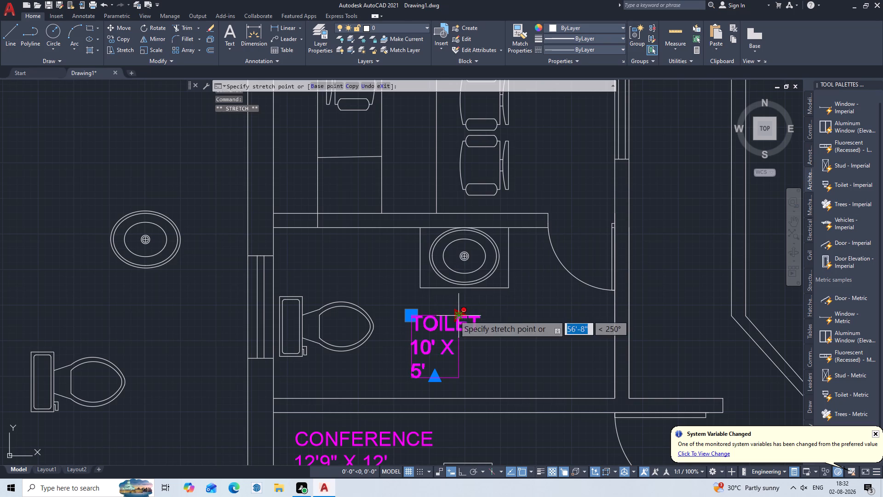
click(542, 320)
key(Escape)
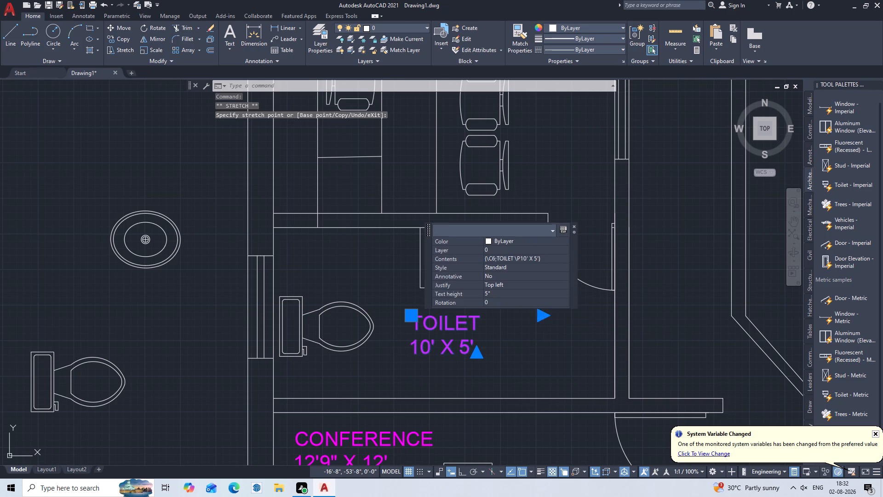
Extend the inner line of the ACOUNT room's upper wall to the outer face of the window wall.
scroll(525, 324, down, 2)
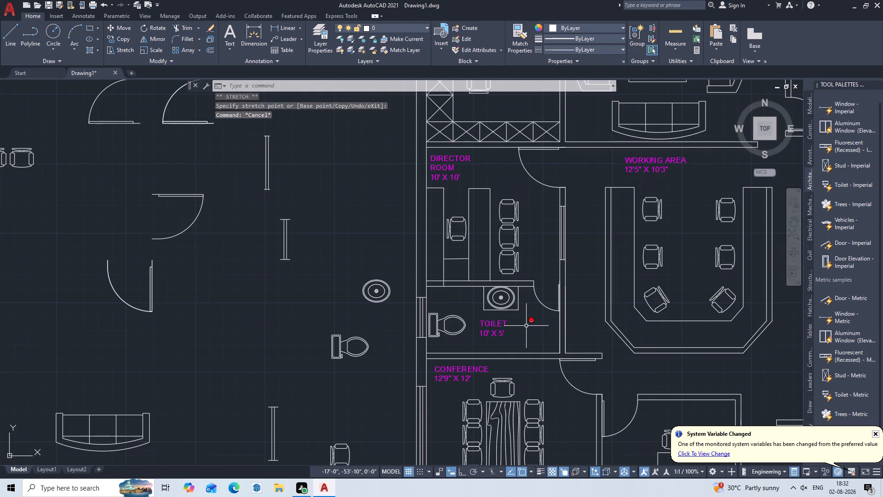
scroll(526, 292, down, 2)
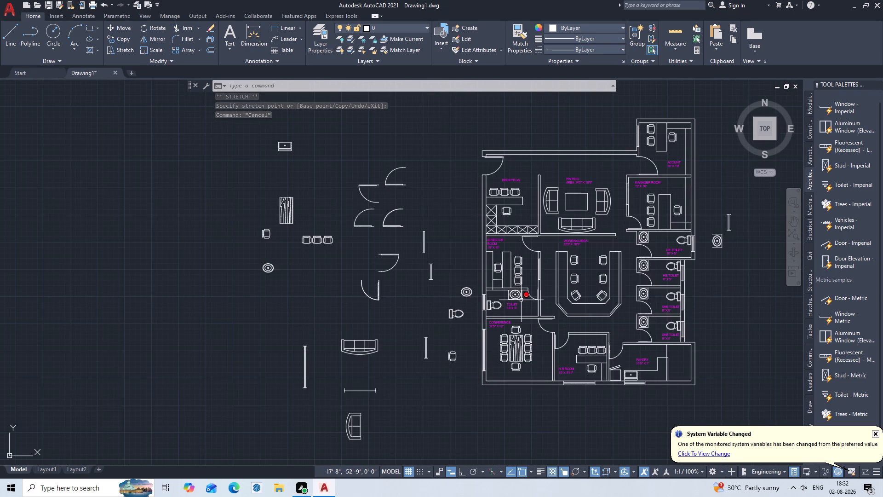
middle_drag(521, 300, 377, 297)
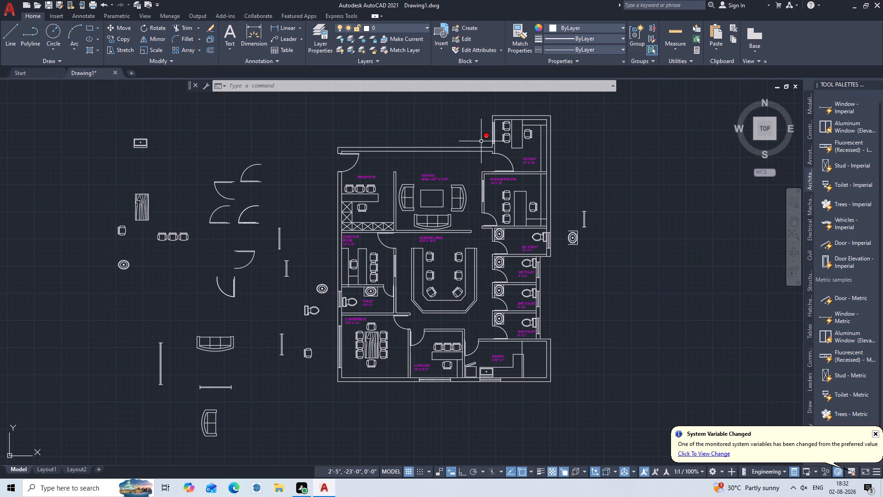
scroll(503, 113, up, 4)
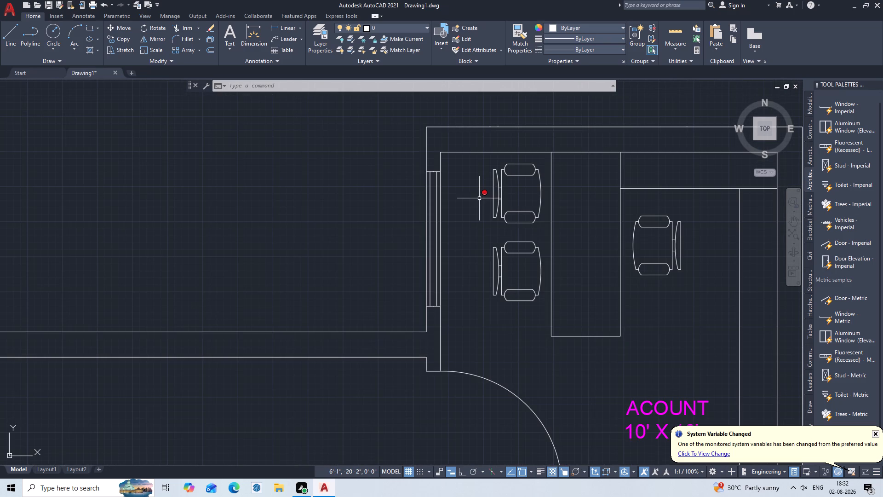
text(EX)
key(Return)
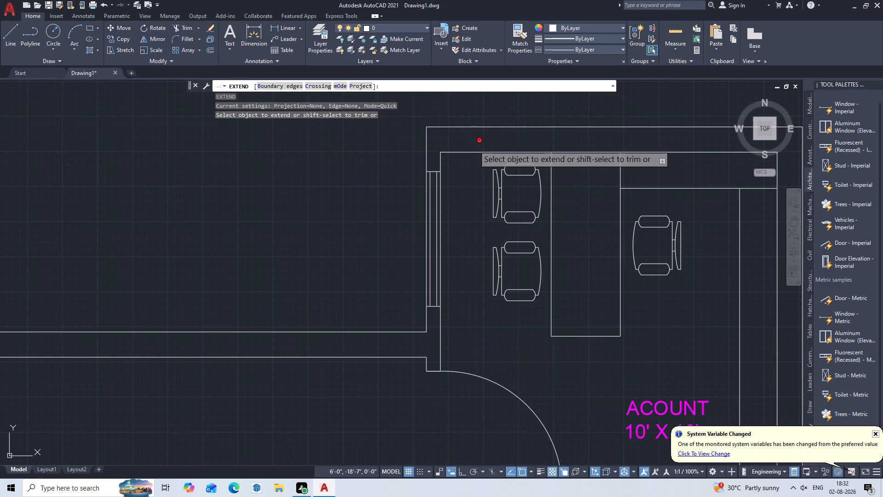
double_click(474, 145)
click(468, 173)
key(Escape)
scroll(468, 175, down, 3)
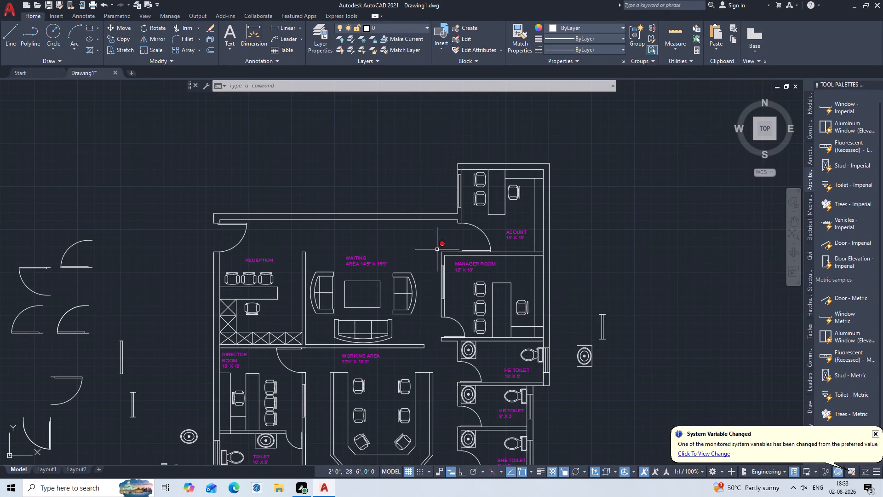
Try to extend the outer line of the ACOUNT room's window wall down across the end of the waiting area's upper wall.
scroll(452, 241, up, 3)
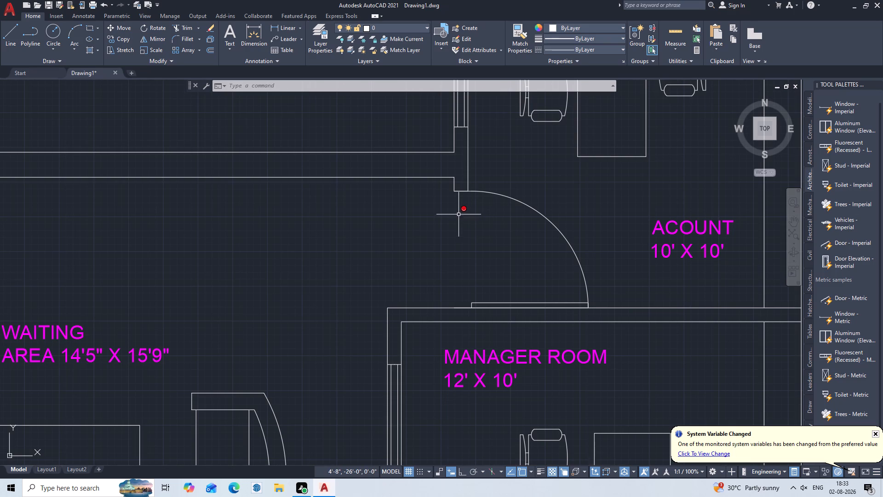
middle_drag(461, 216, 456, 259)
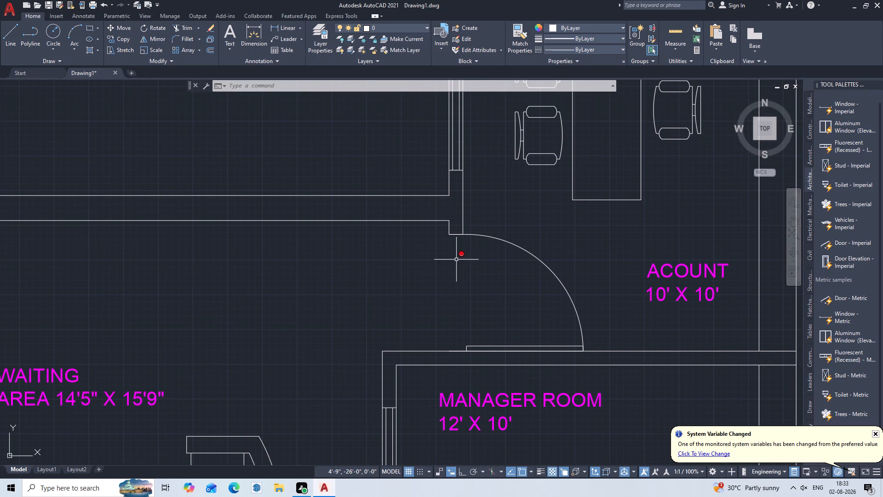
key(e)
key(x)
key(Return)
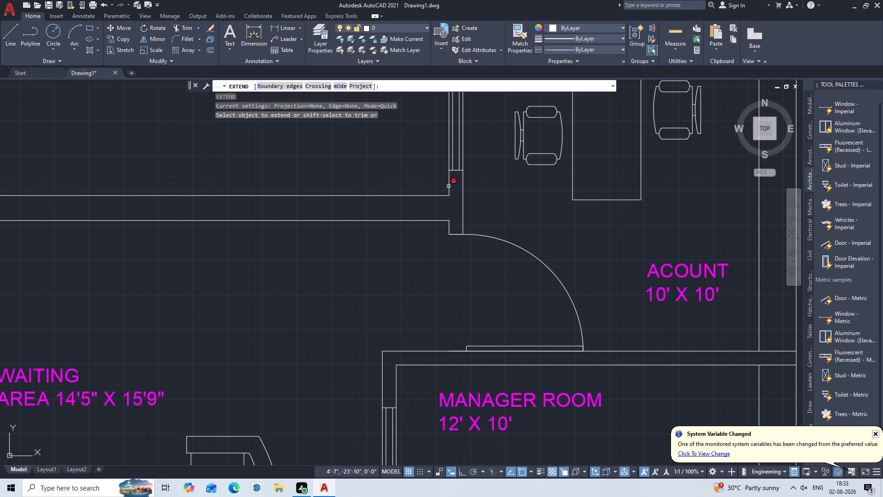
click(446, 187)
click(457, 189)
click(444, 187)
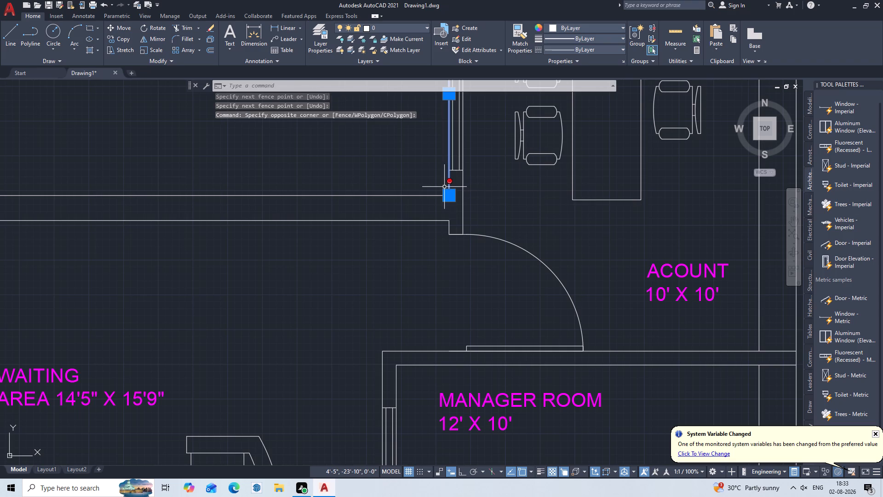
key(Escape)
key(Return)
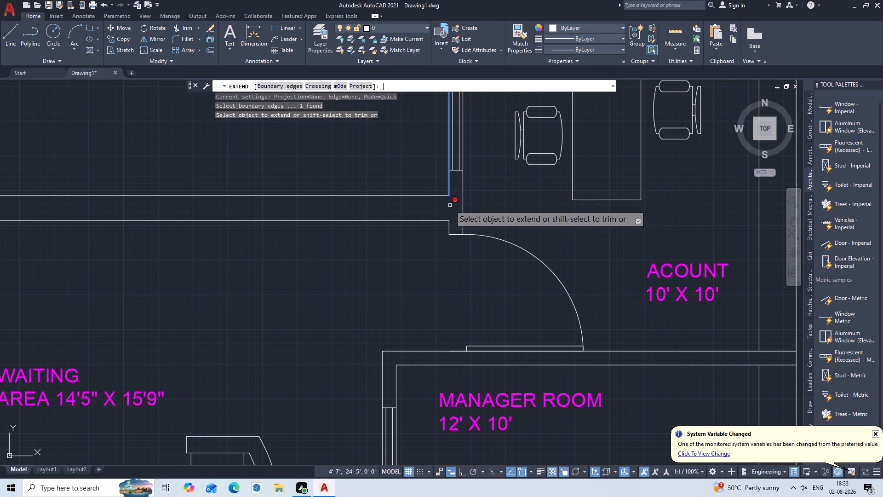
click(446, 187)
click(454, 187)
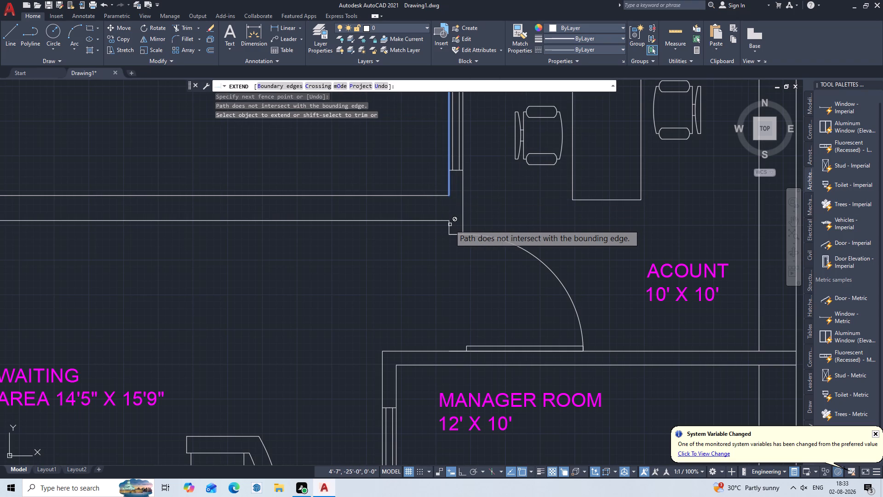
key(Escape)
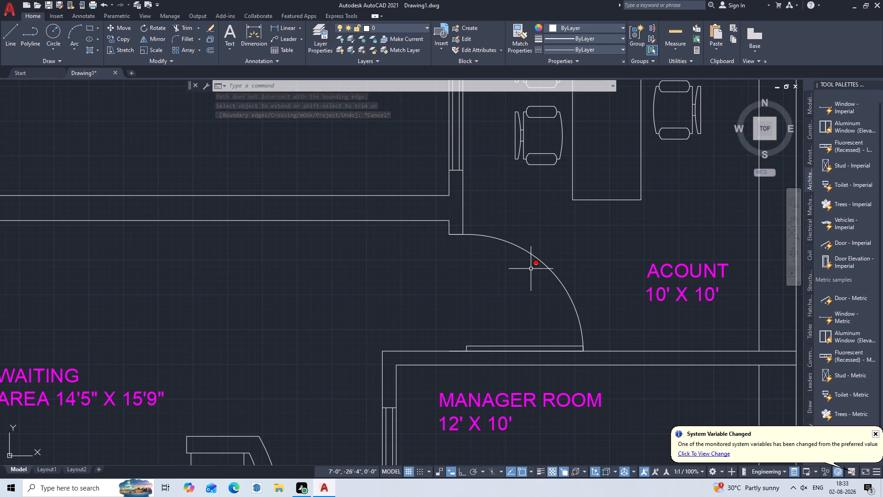
With Ortho on, draw a 9" vertical line closing the end of the waiting area's upper wall at the ACOUNT room's window wall.
key(l)
key(Return)
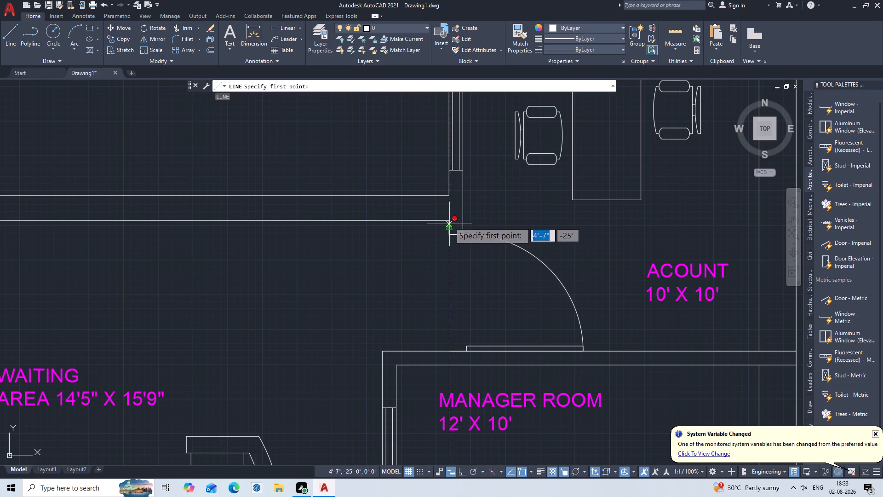
click(449, 222)
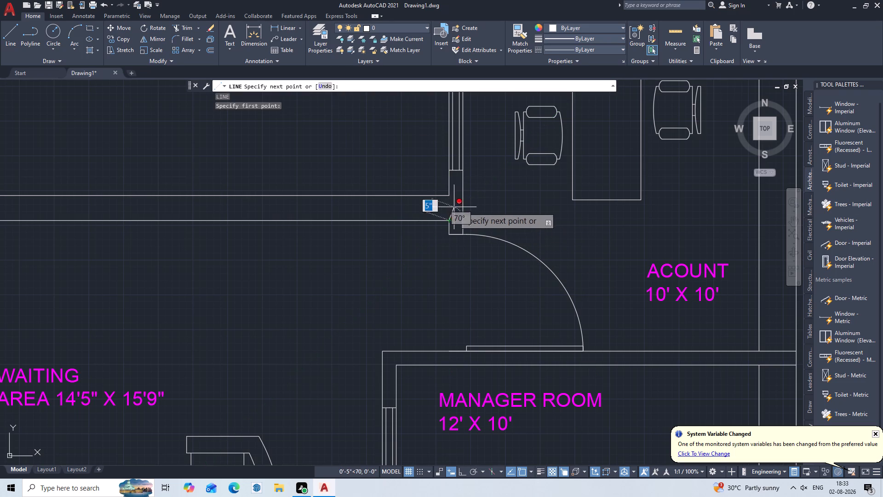
key(F8)
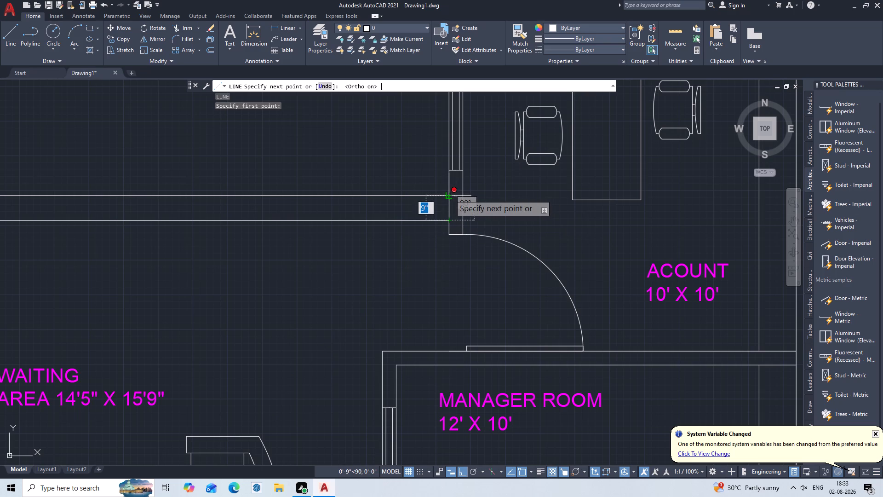
click(450, 195)
key(Escape)
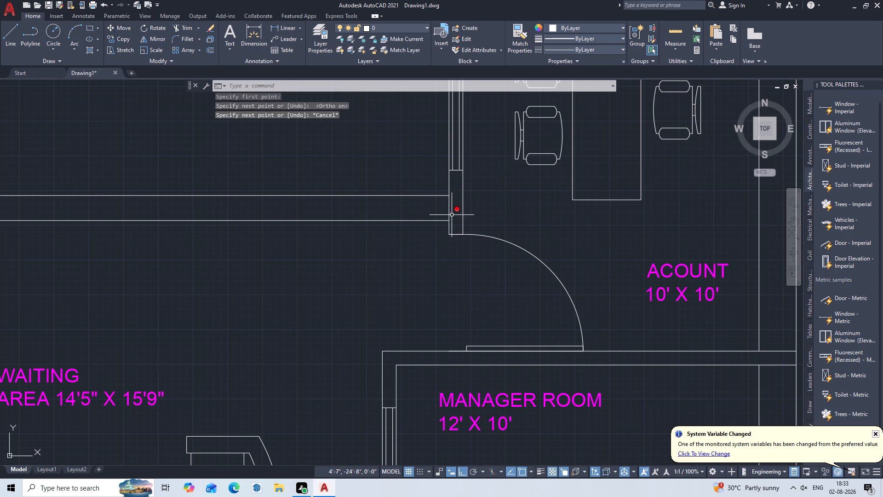
Examine the rooms and wall junctions across the floor plan, from the ACOUNT room to the toilets, for remaining gaps.
scroll(475, 228, down, 2)
scroll(413, 195, down, 2)
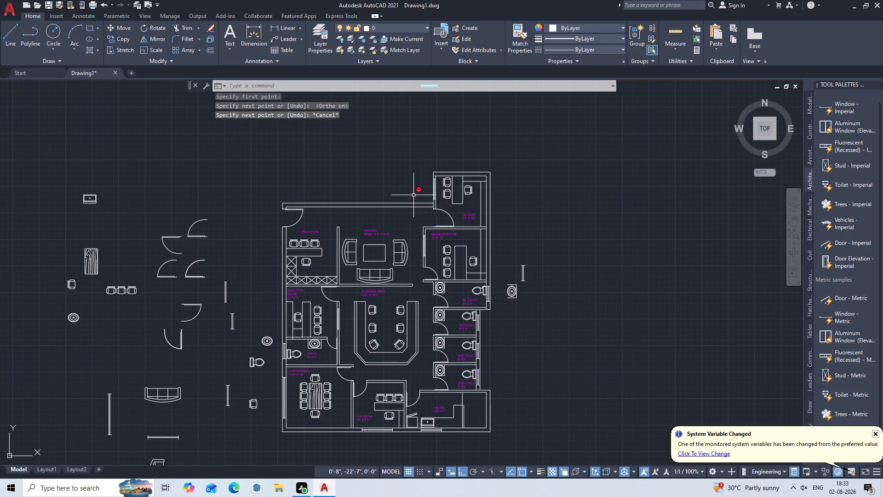
middle_drag(413, 196, 486, 197)
scroll(477, 197, up, 3)
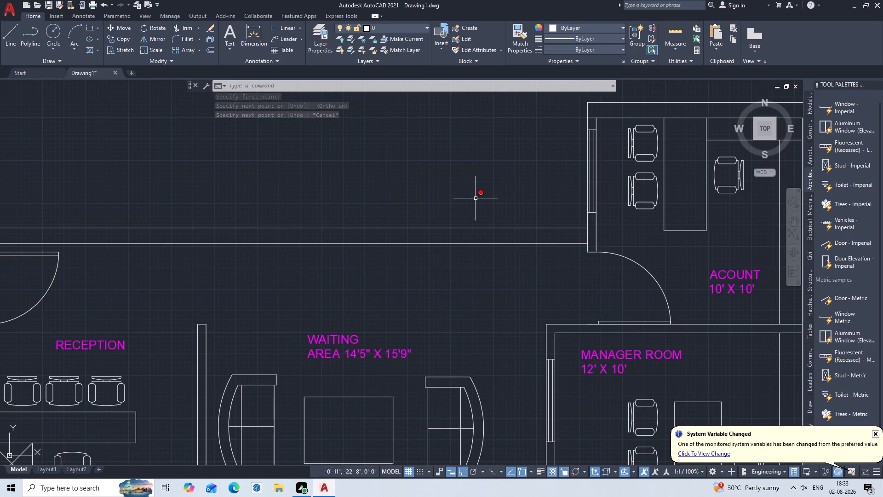
scroll(472, 302, down, 3)
middle_drag(469, 313, 477, 243)
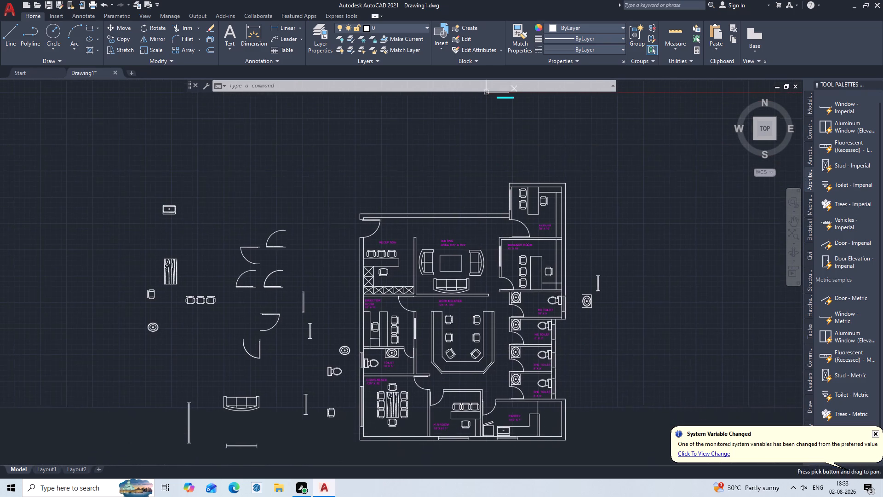
scroll(397, 241, up, 3)
scroll(400, 239, down, 2)
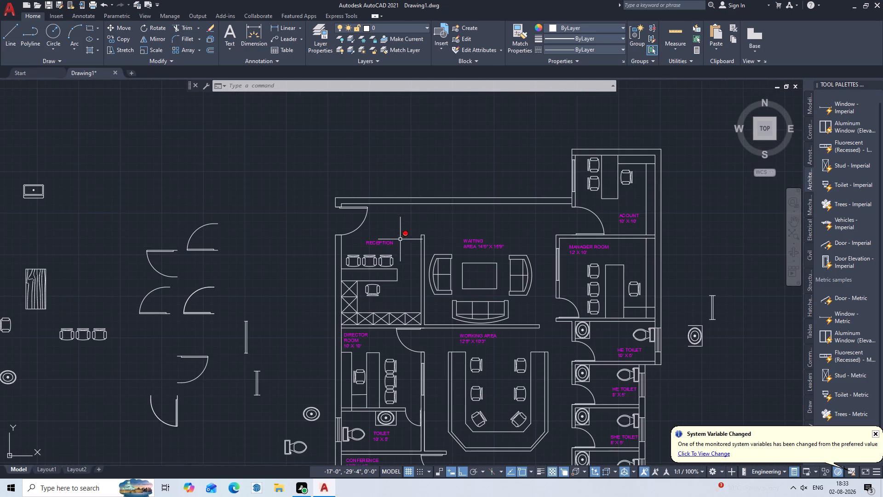
middle_drag(404, 245, 417, 203)
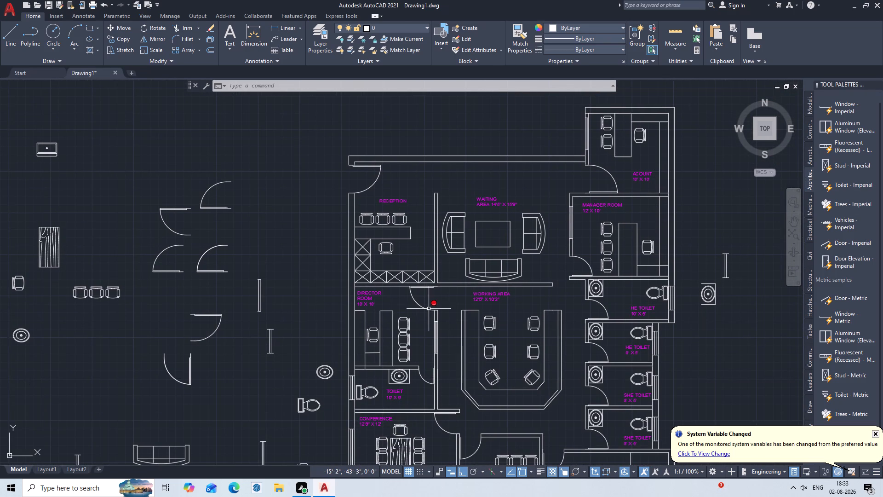
middle_drag(428, 305, 411, 266)
scroll(408, 243, up, 3)
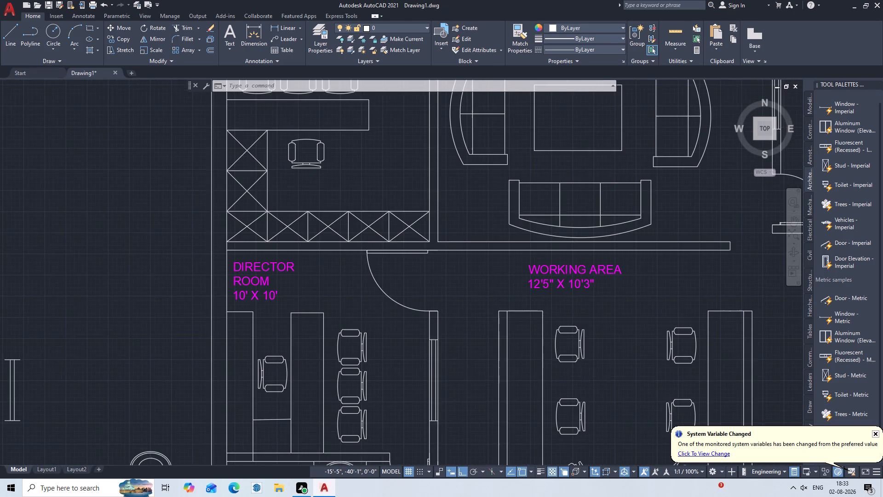
scroll(408, 243, down, 3)
scroll(537, 260, up, 1)
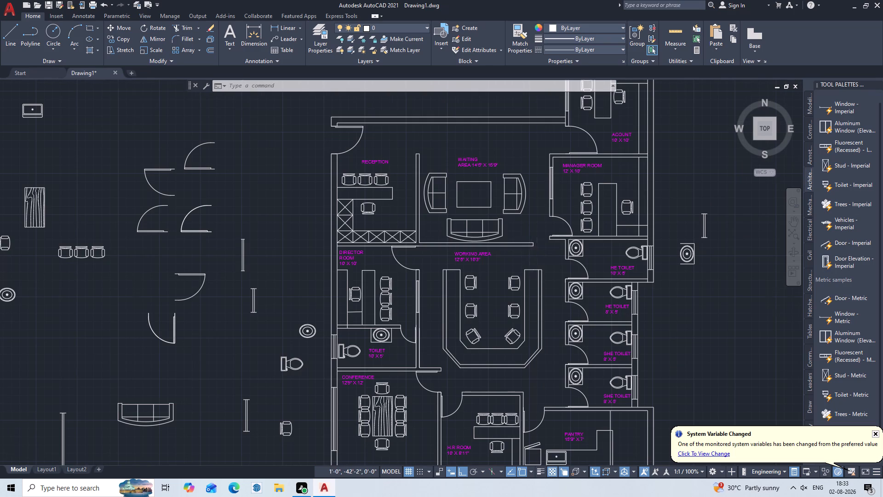
scroll(537, 260, up, 1)
middle_drag(527, 263, 264, 436)
scroll(397, 390, down, 1)
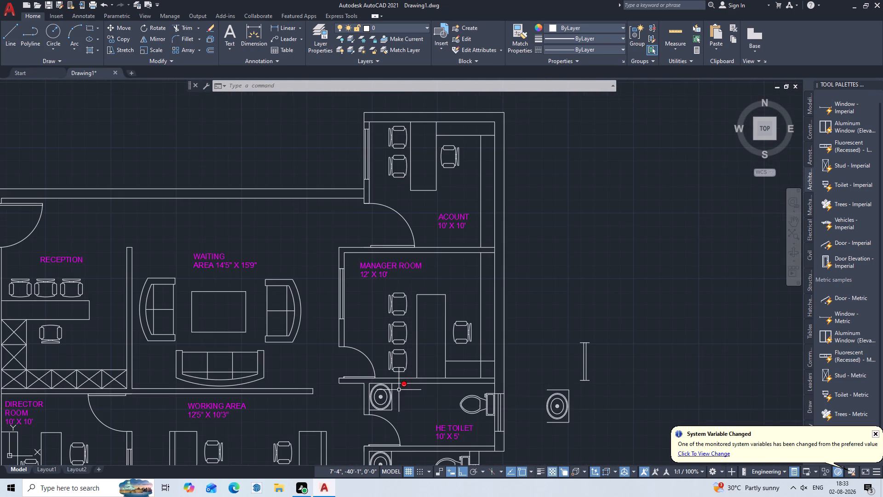
middle_drag(436, 405, 501, 331)
middle_drag(482, 370, 534, 227)
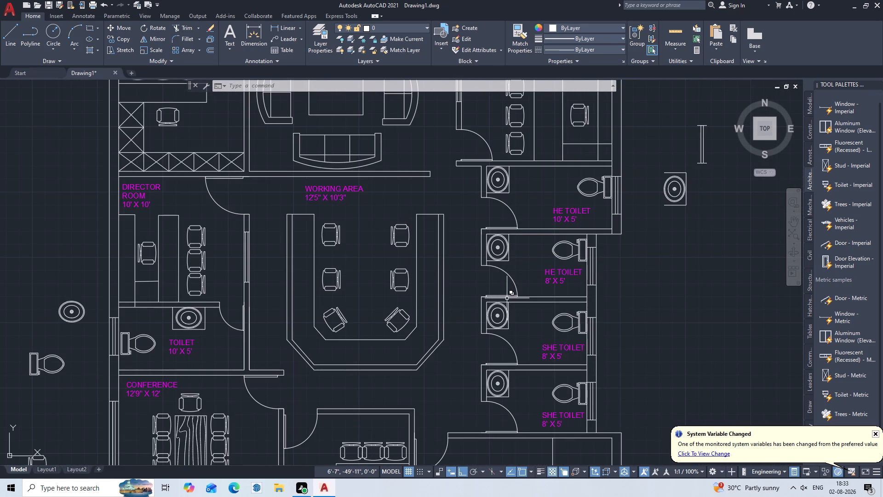
scroll(568, 366, down, 1)
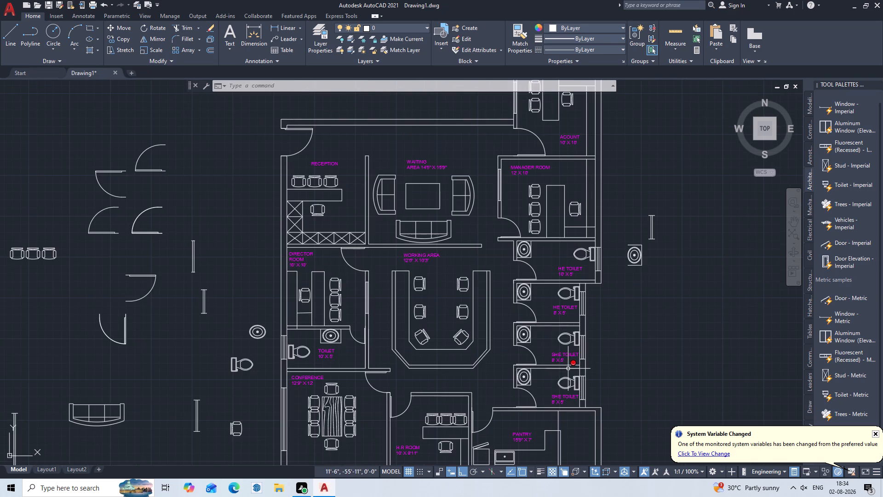
Extend the inner line of the PANTRY's outer side wall up to the outer line of its upper wall.
middle_drag(556, 400, 548, 278)
scroll(577, 290, up, 3)
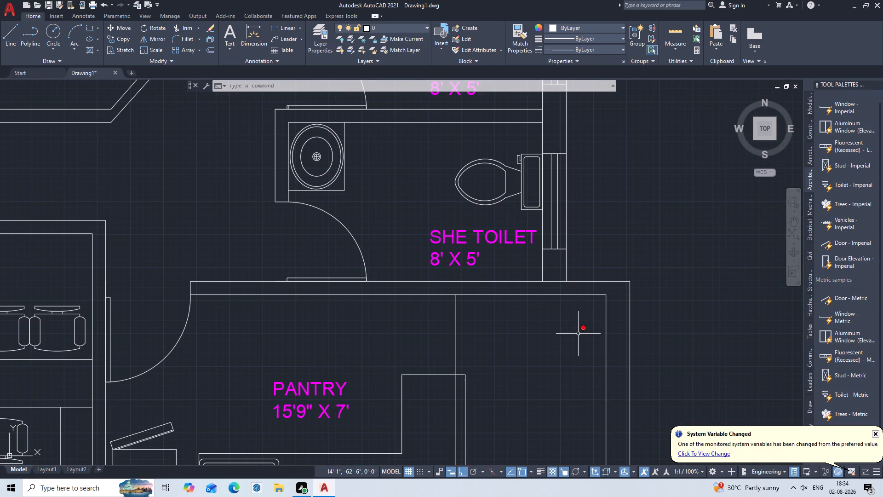
text(EX)
key(Return)
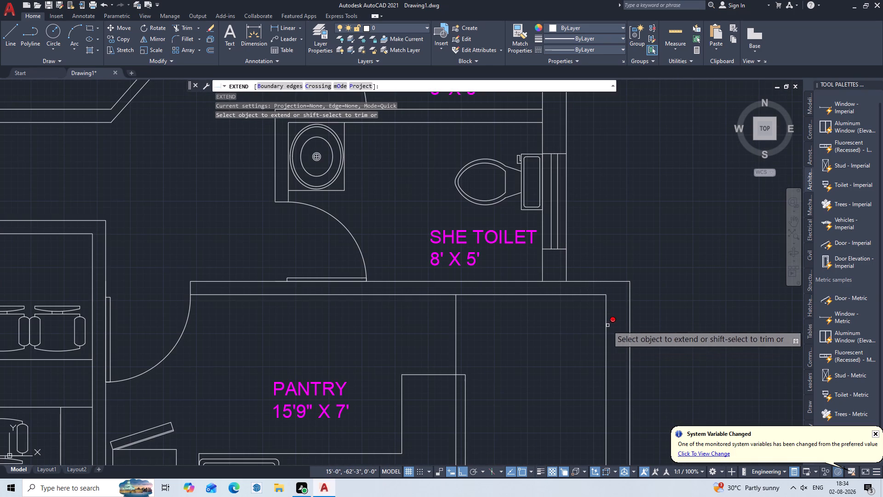
click(608, 325)
drag(580, 350, 586, 346)
Inspect the remaining walls and room labels from the PANTRY up to the RECEPTION.
scroll(593, 332, down, 3)
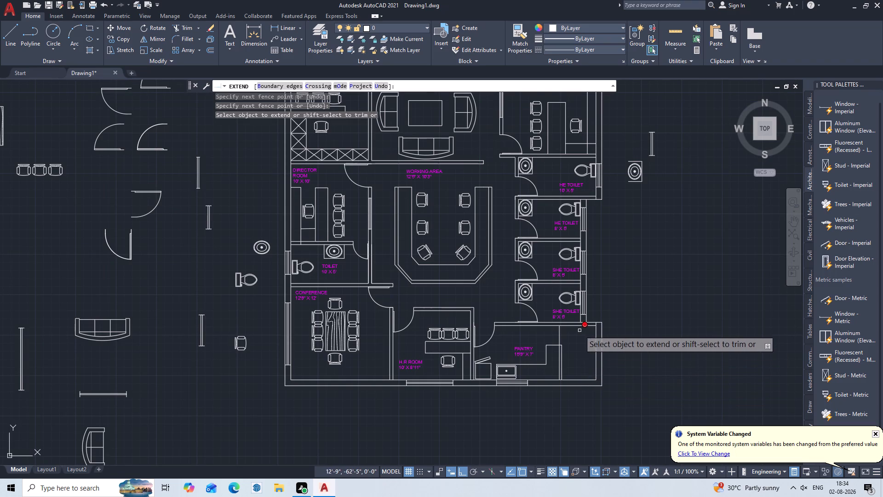
middle_drag(580, 358, 627, 327)
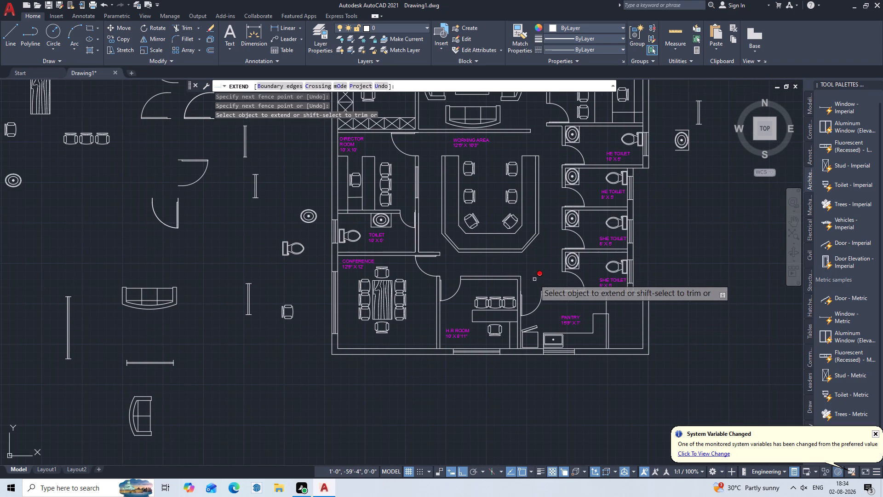
middle_drag(581, 281, 589, 278)
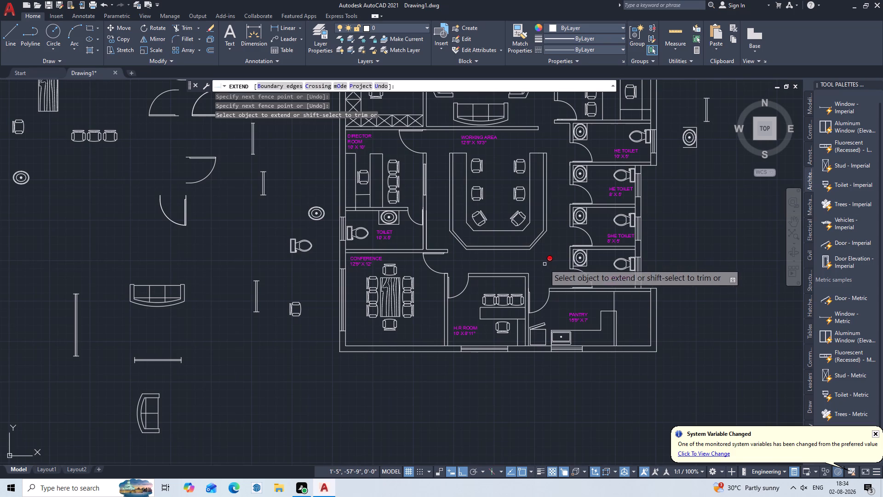
middle_drag(541, 262, 595, 261)
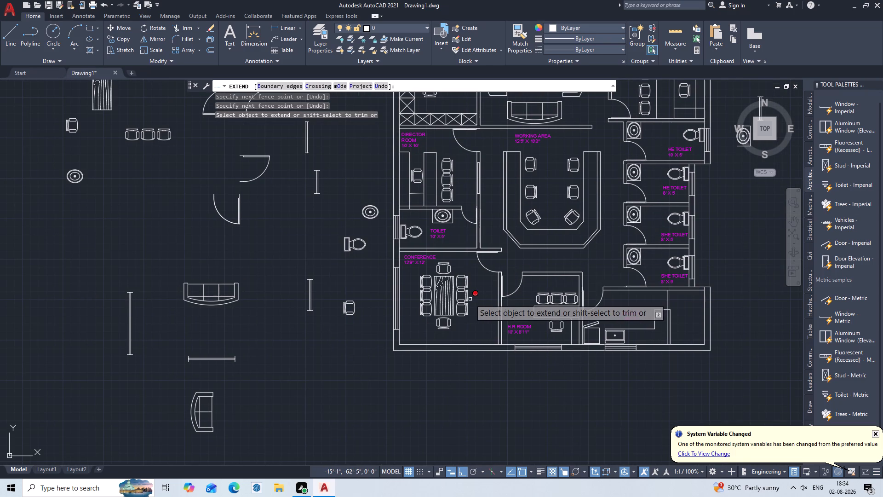
middle_drag(501, 266, 522, 293)
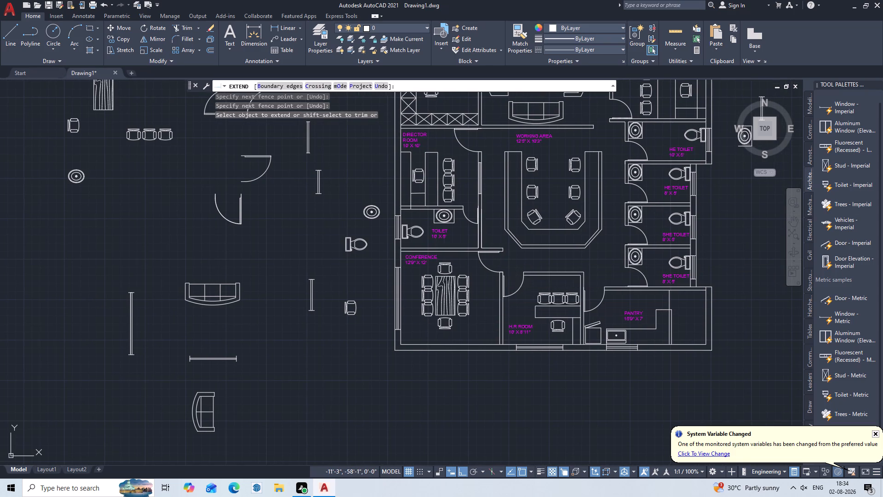
middle_drag(522, 293, 536, 325)
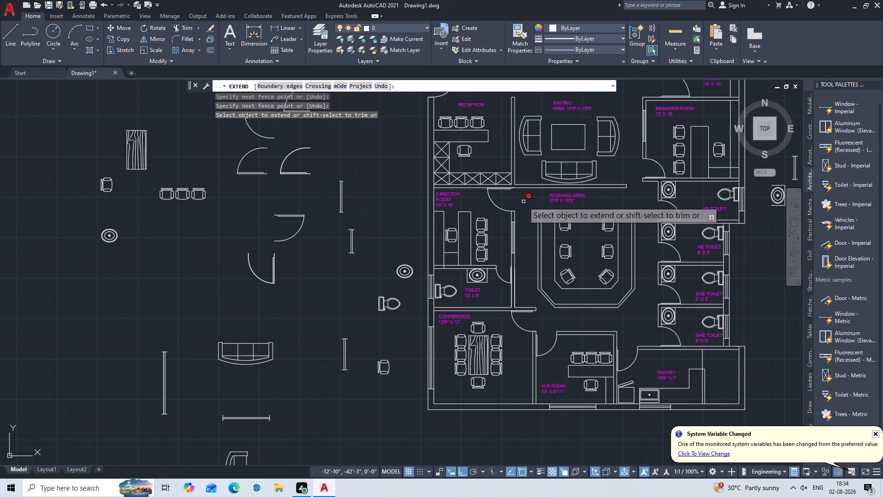
middle_drag(523, 202, 526, 301)
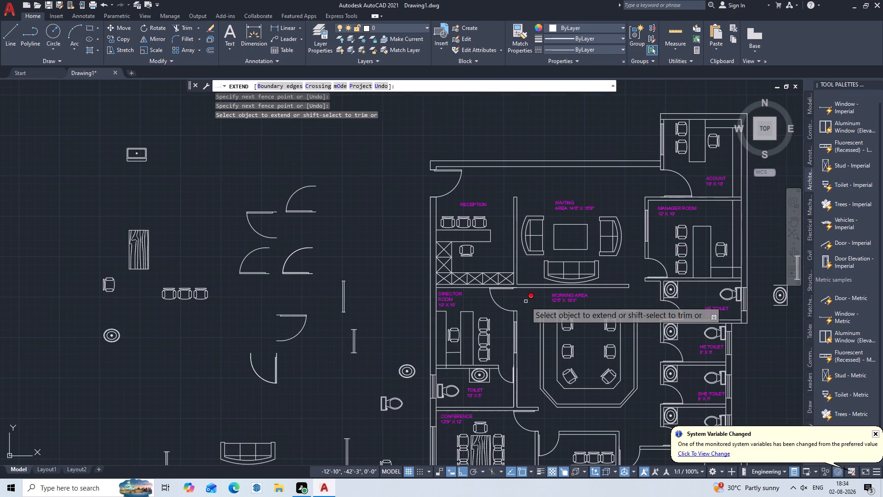
key(Escape)
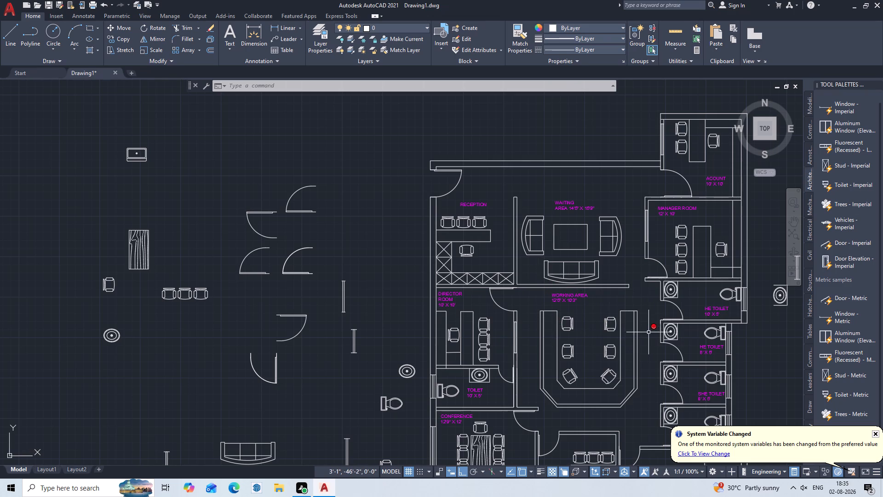
middle_drag(609, 312, 609, 311)
middle_drag(609, 311, 537, 249)
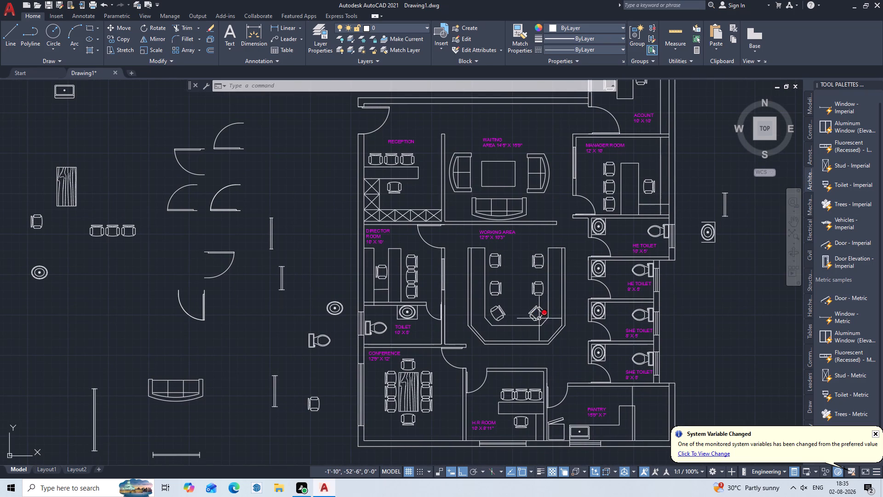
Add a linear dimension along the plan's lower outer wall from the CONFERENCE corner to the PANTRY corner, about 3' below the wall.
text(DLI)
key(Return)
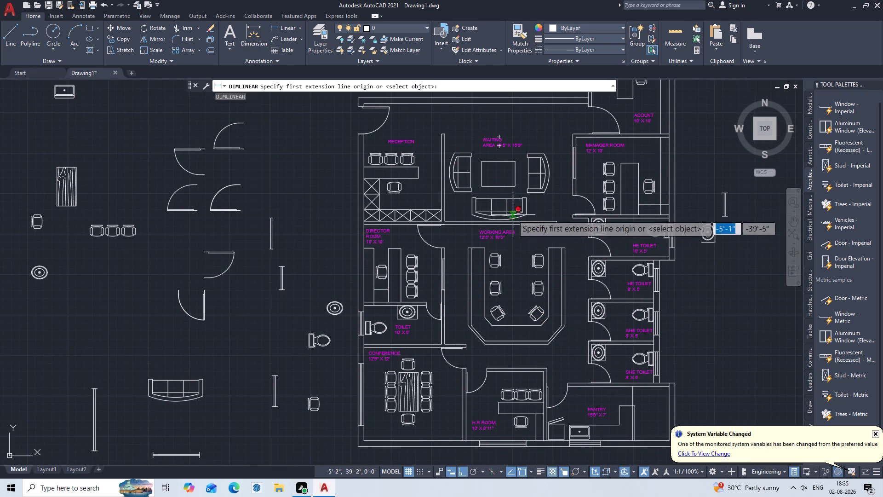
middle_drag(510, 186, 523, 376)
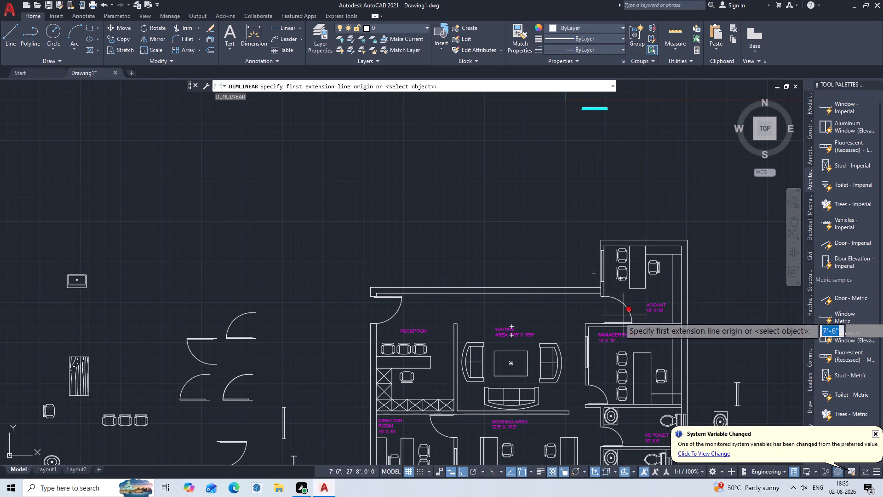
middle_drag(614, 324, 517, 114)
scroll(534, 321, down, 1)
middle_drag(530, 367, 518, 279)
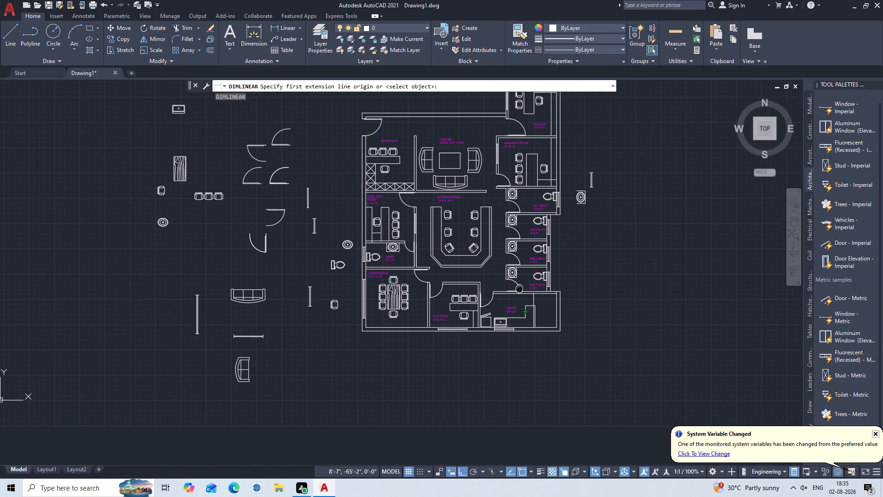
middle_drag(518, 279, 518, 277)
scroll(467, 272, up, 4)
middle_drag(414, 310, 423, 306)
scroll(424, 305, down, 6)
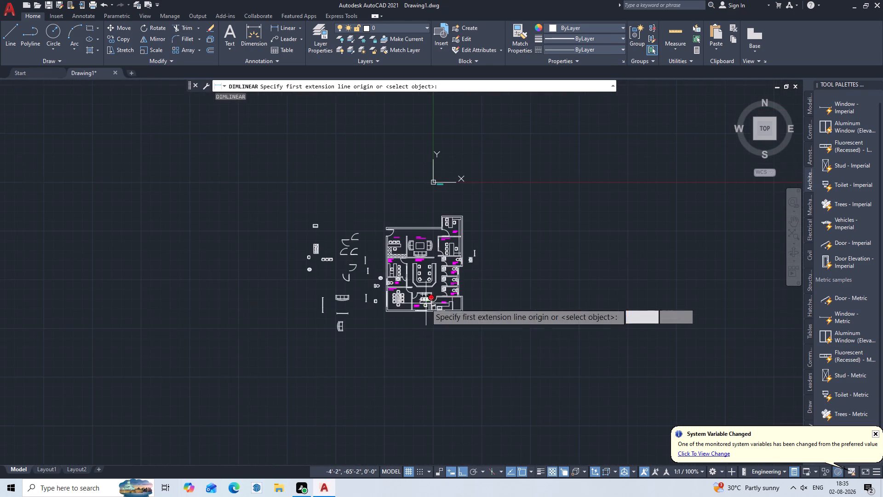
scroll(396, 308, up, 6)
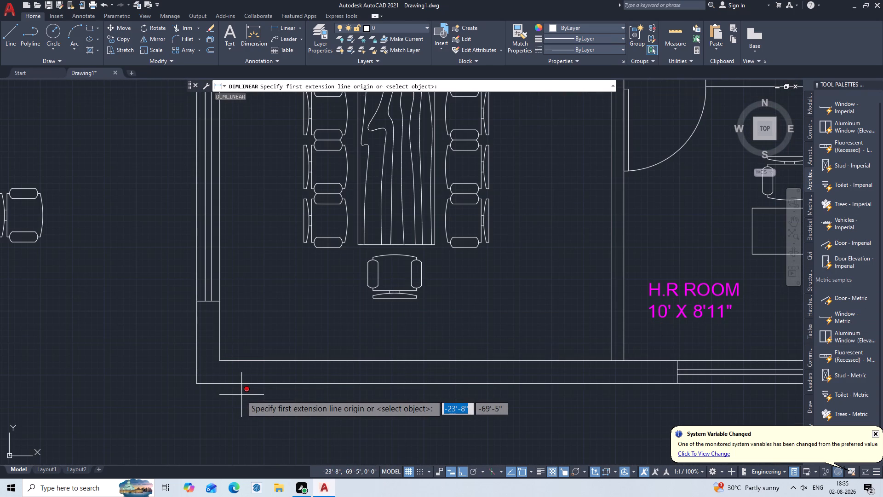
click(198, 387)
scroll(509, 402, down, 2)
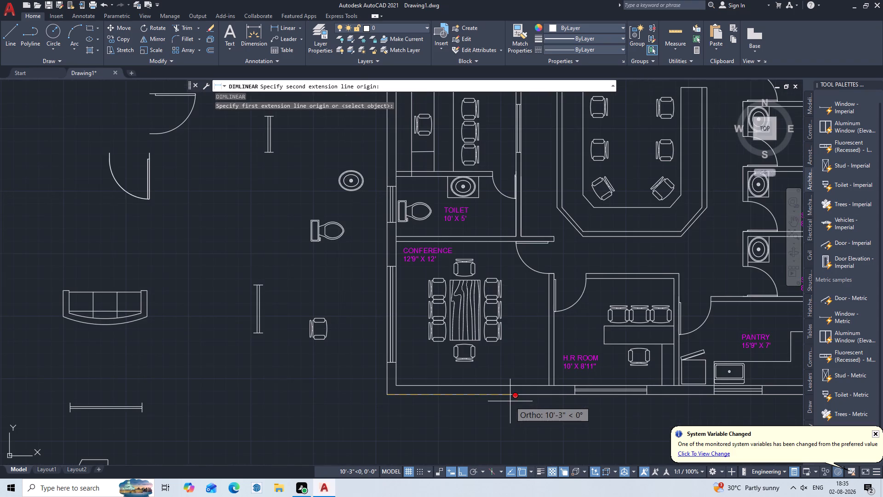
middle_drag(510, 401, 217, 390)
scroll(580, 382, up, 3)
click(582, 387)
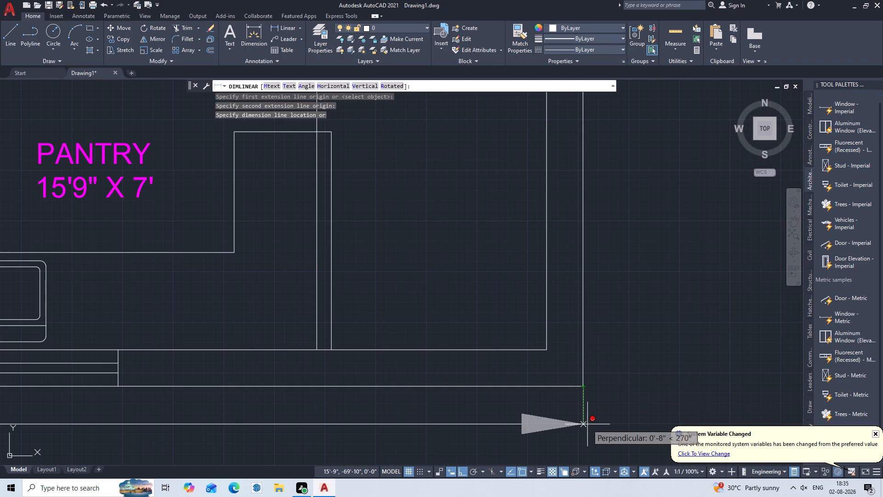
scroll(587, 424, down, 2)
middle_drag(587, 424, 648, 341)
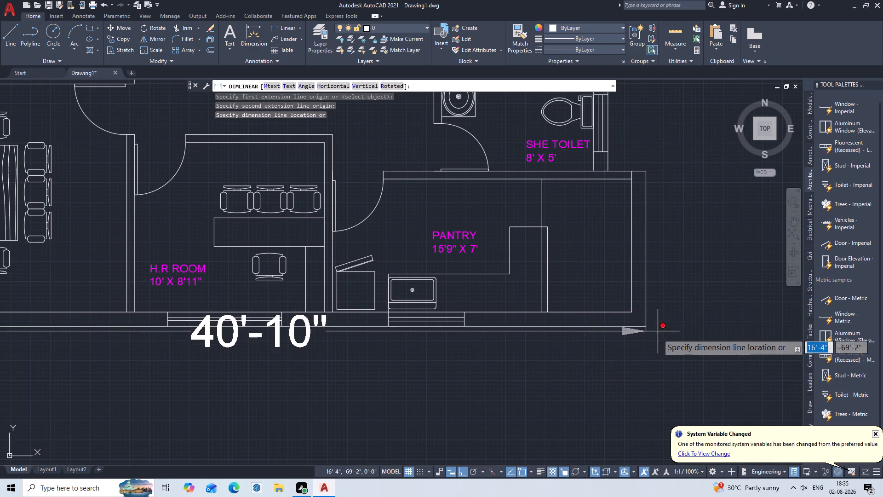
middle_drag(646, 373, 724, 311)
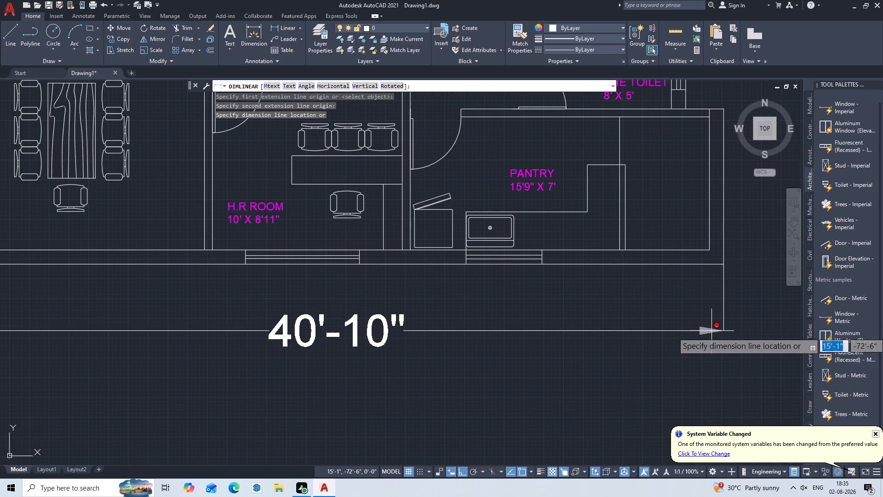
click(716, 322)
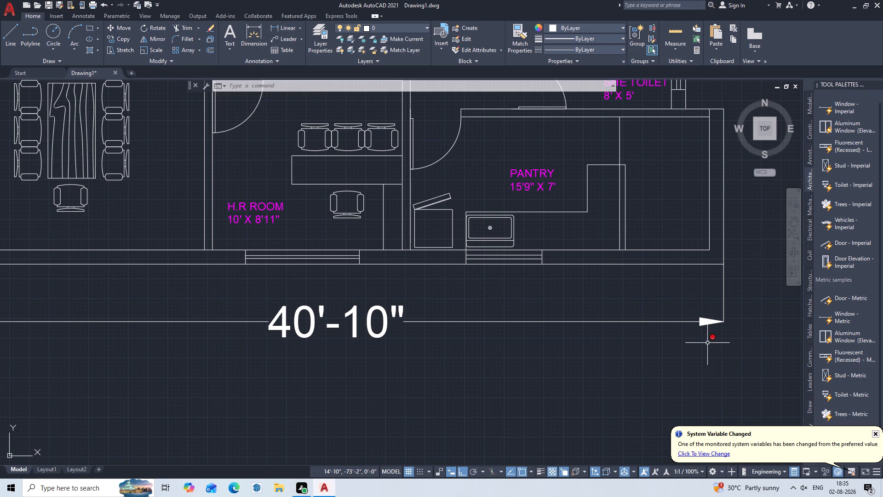
Set the arrow size of the Standard dimension style to 0'-0.18".
key(d)
key(Return)
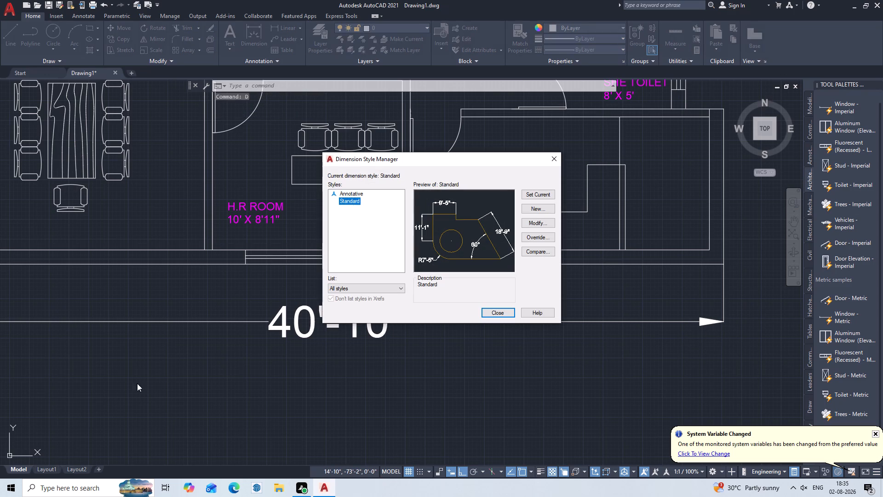
click(550, 226)
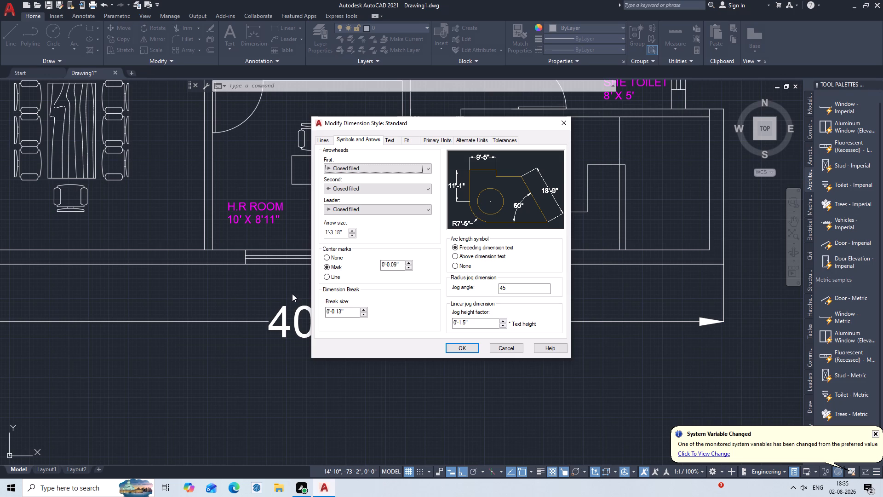
triple_click(351, 234)
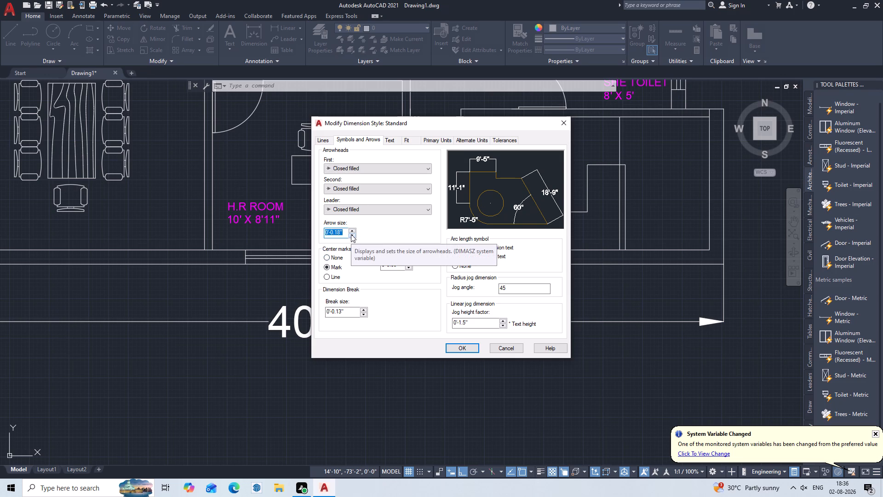
key(Escape)
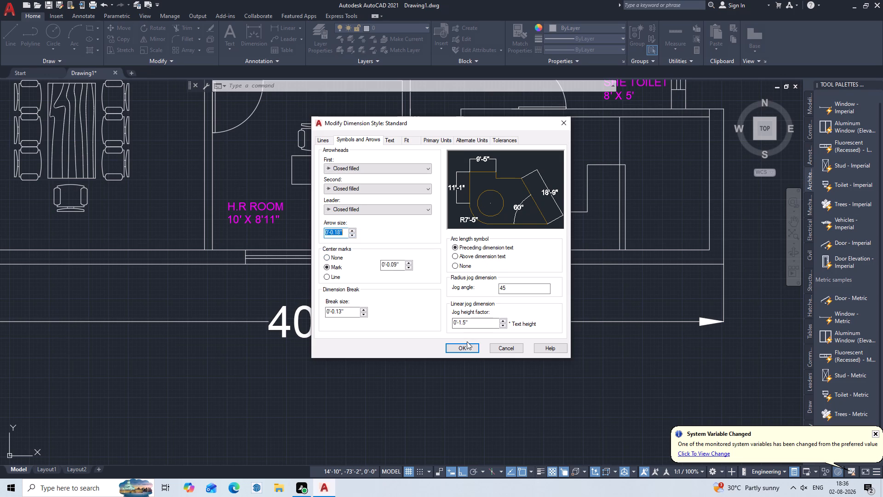
click(467, 345)
click(466, 349)
triple_click(496, 313)
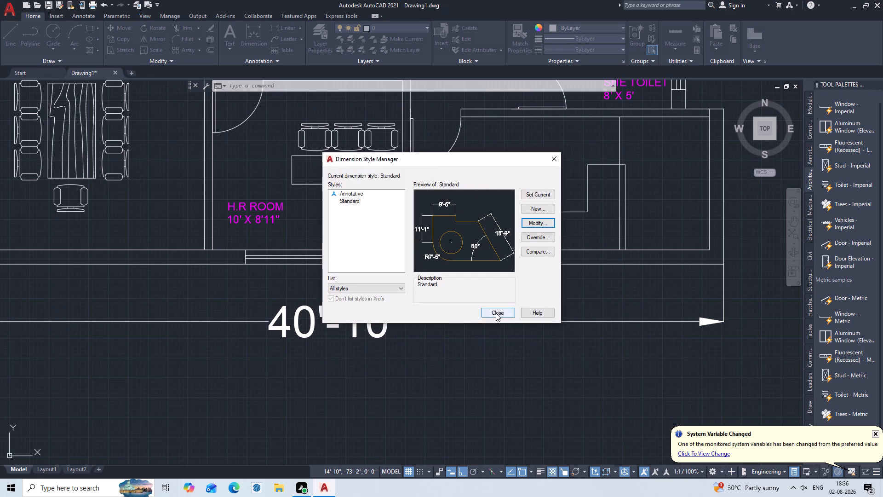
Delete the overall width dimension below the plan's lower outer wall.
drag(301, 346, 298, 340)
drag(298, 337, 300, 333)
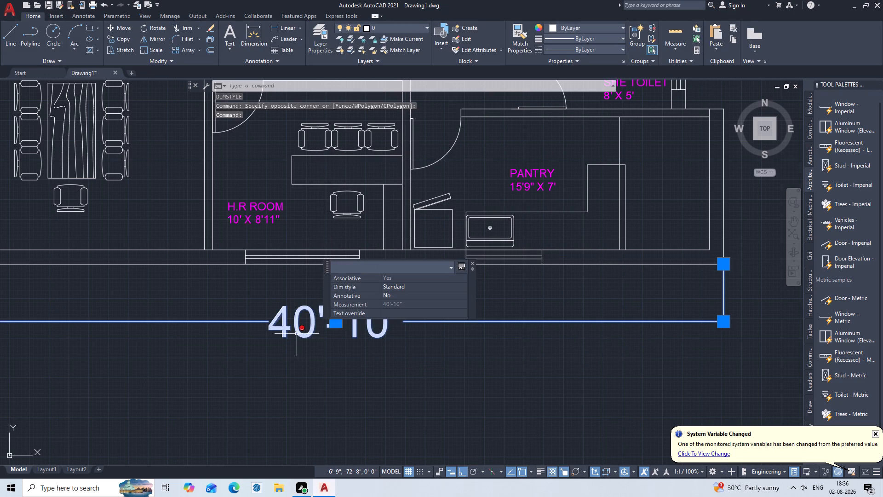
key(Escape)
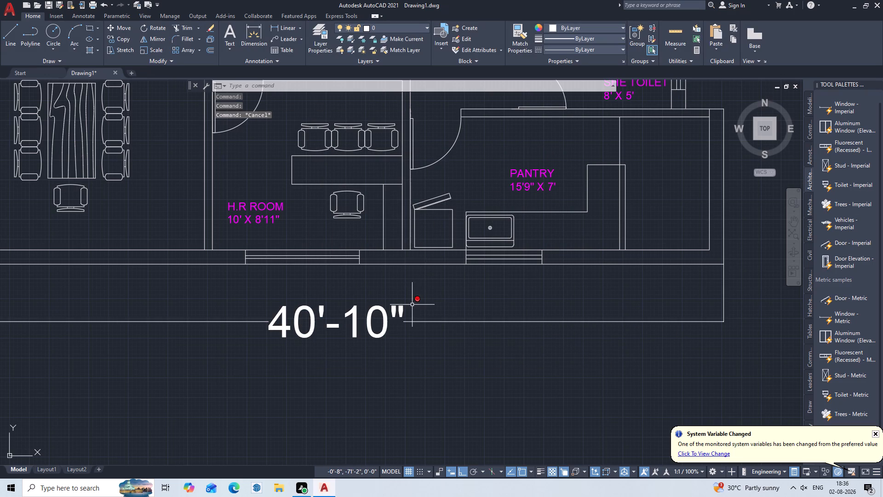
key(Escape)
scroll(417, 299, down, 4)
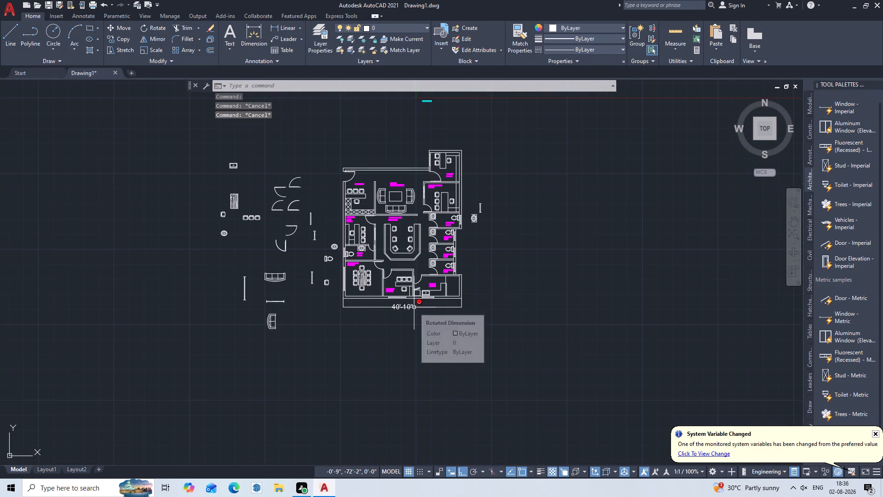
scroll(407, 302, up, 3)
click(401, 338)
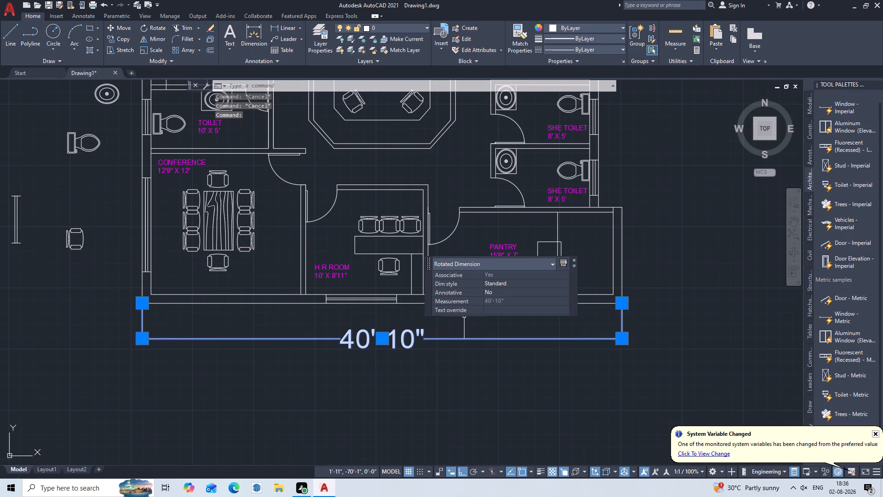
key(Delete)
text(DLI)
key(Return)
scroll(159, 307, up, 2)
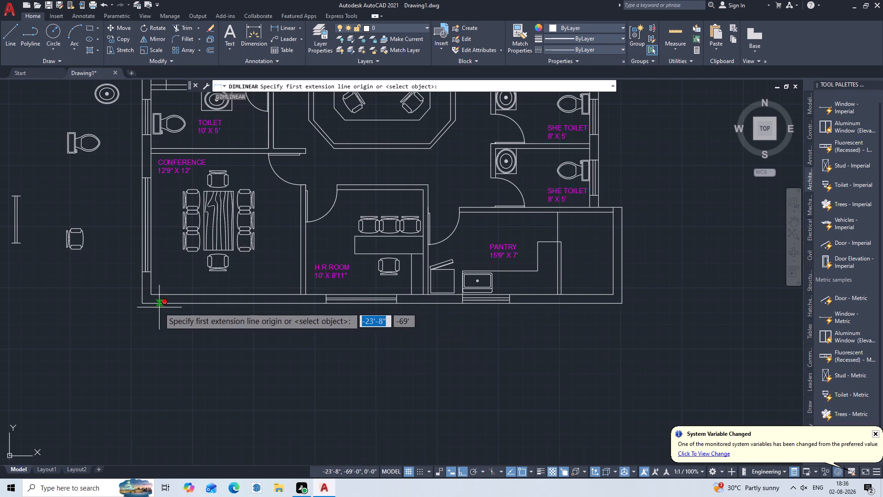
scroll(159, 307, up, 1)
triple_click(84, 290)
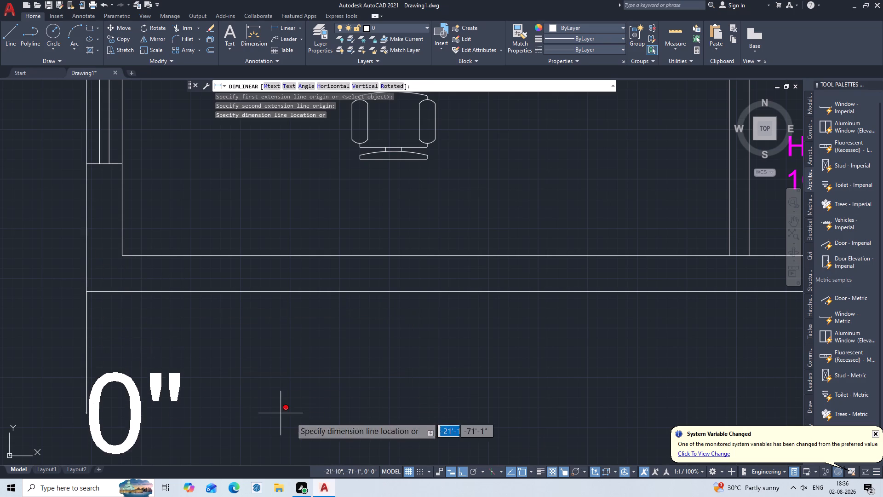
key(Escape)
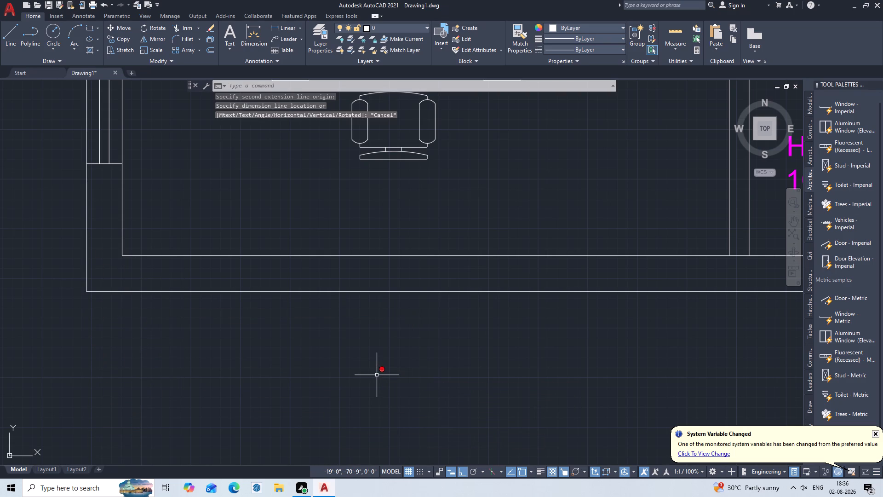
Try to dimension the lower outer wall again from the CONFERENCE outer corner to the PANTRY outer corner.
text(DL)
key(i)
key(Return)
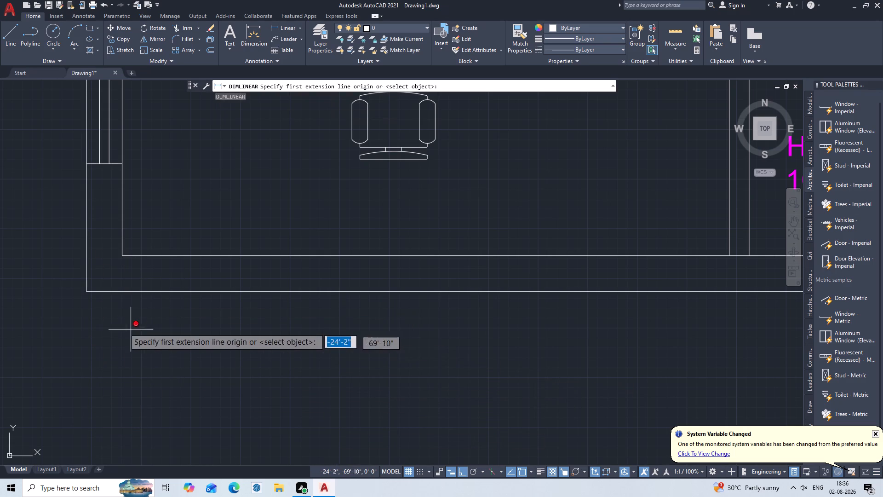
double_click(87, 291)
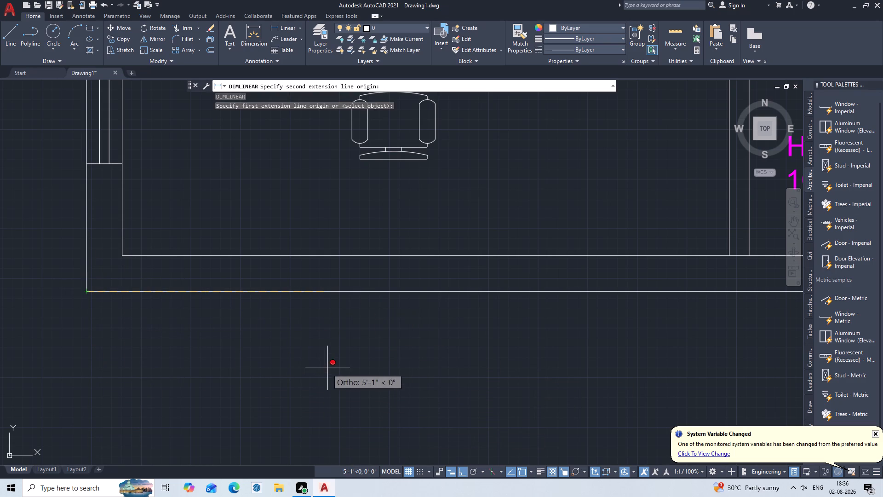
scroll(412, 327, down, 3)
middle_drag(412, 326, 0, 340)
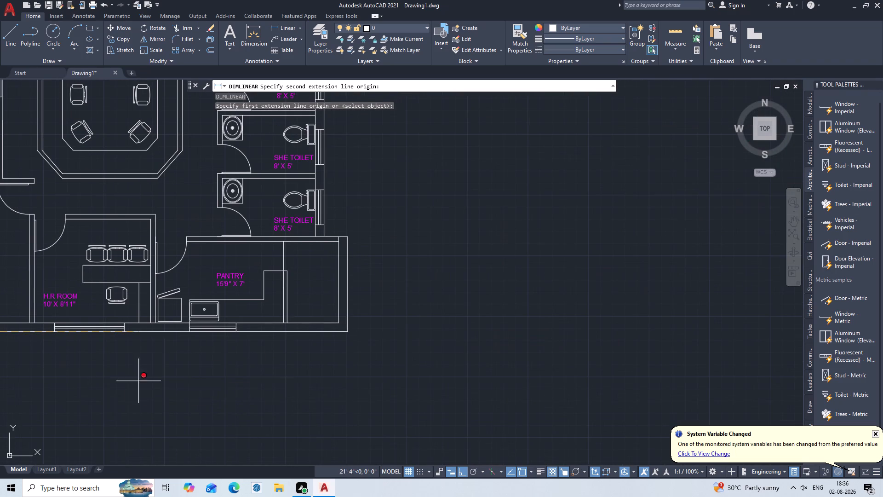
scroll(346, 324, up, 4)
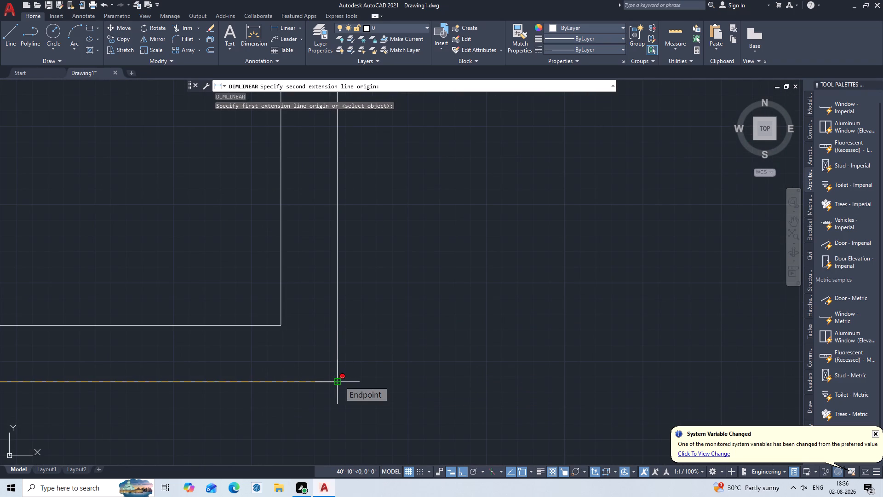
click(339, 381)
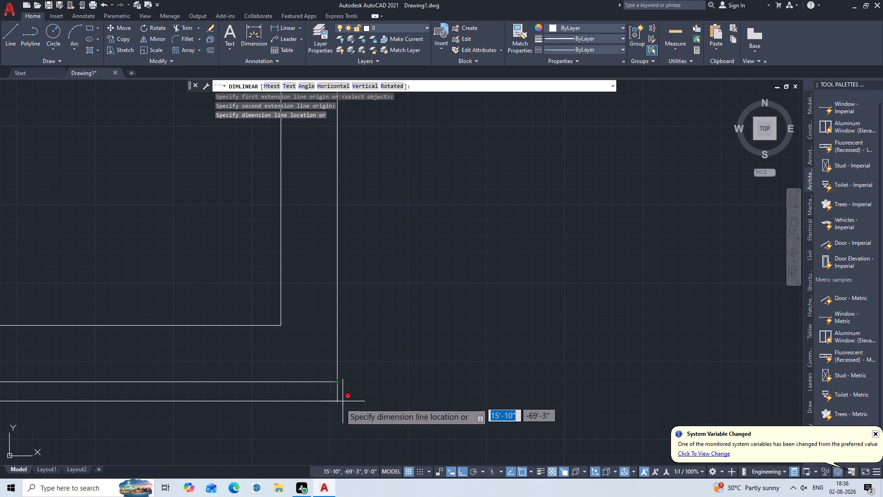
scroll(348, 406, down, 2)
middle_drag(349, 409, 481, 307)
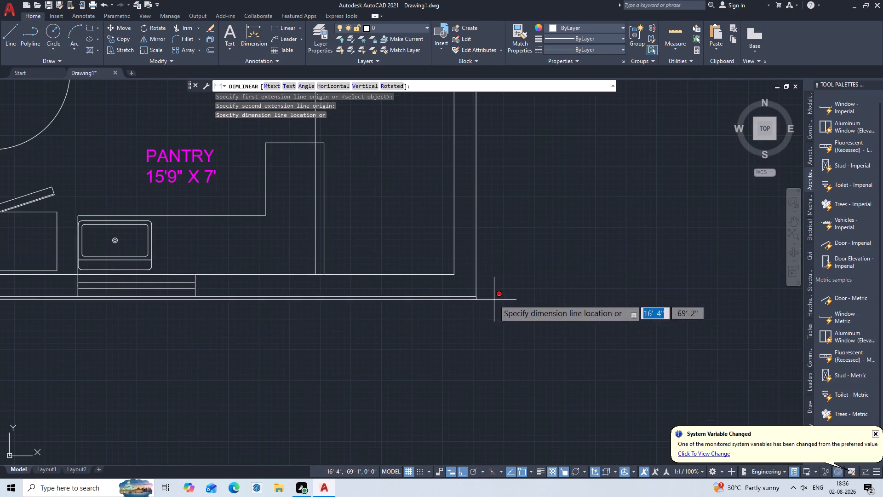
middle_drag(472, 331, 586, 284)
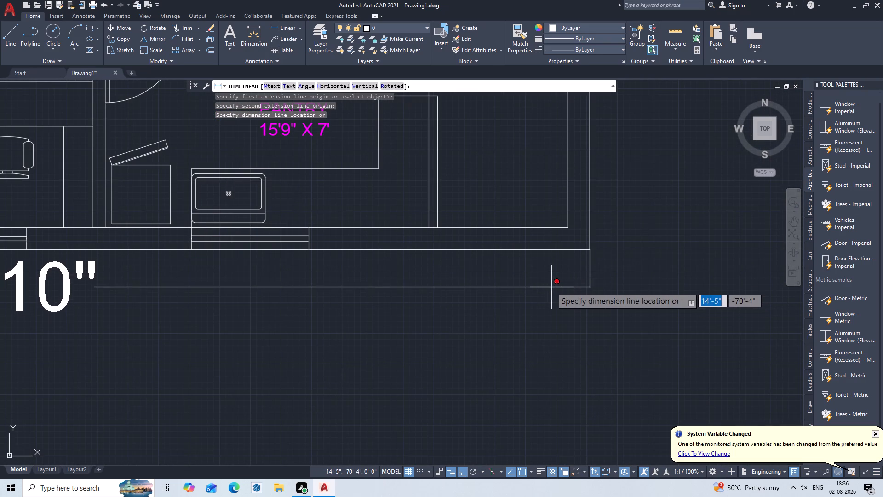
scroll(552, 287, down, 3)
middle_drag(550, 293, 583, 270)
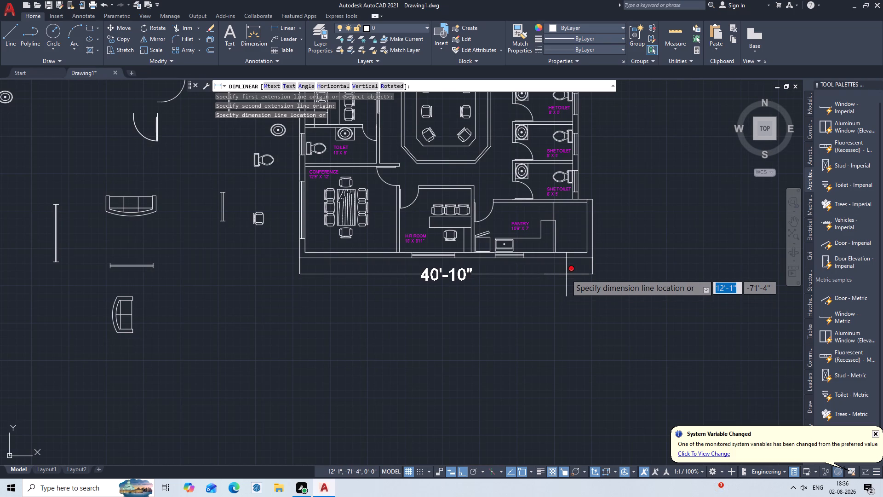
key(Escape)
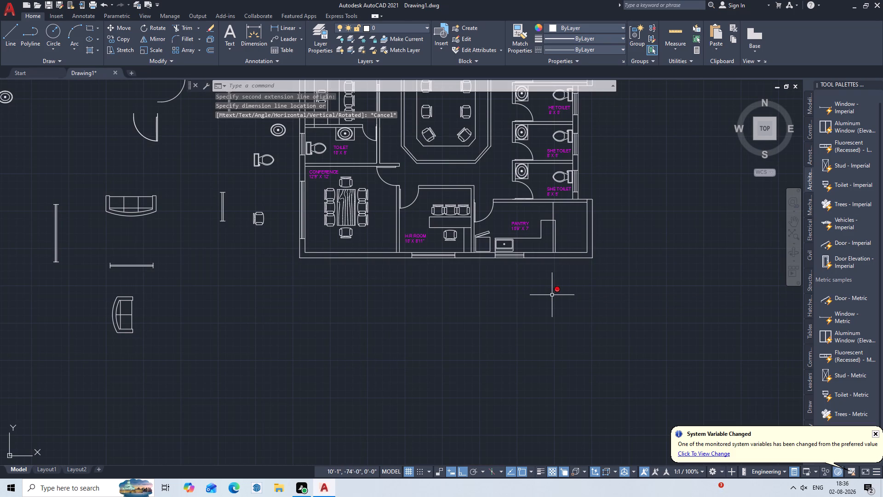
Set the text height of the Standard dimension style to 5".
key(d)
key(Return)
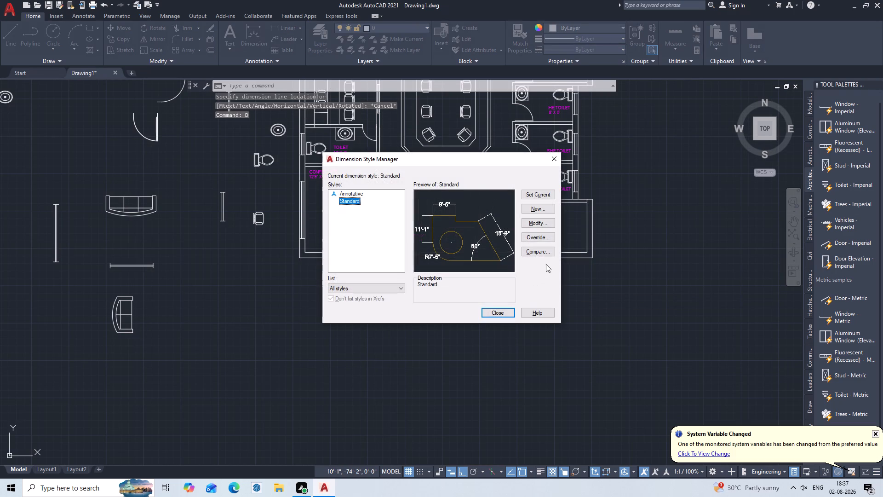
click(543, 221)
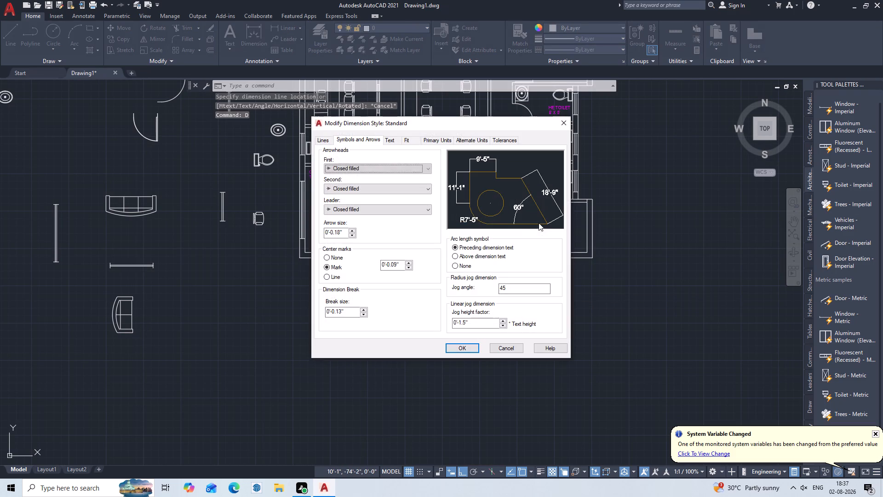
double_click(390, 142)
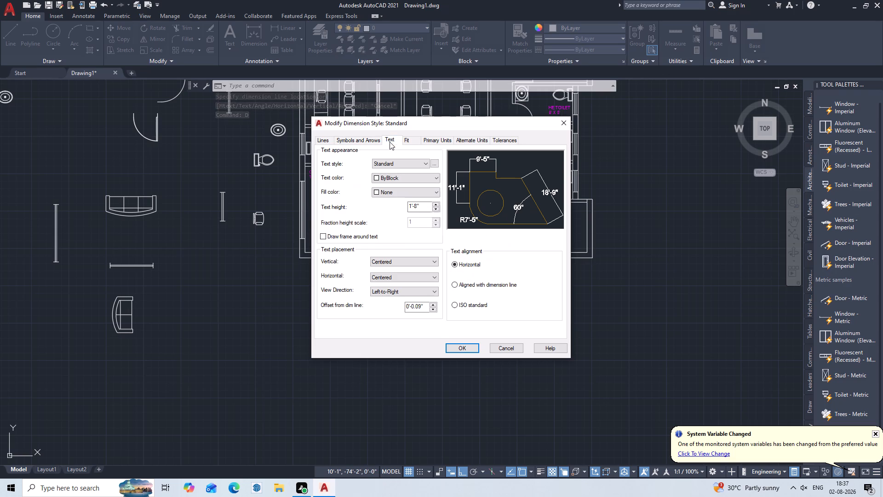
triple_click(434, 211)
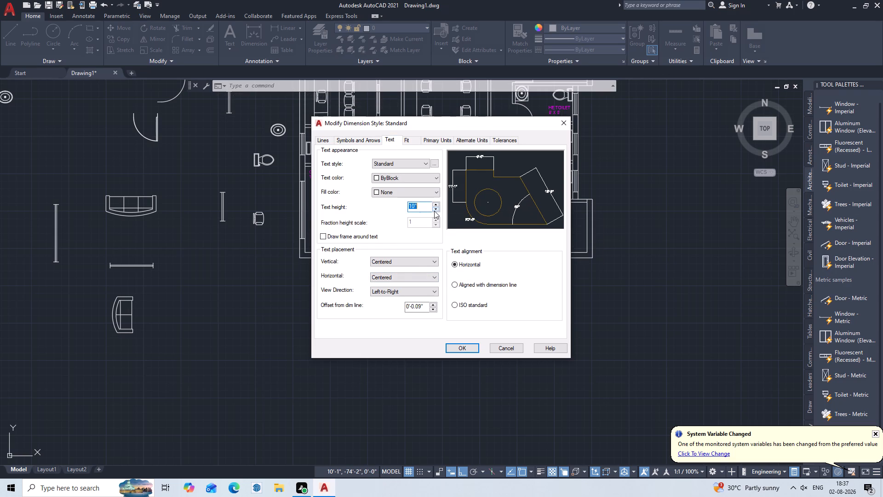
double_click(438, 204)
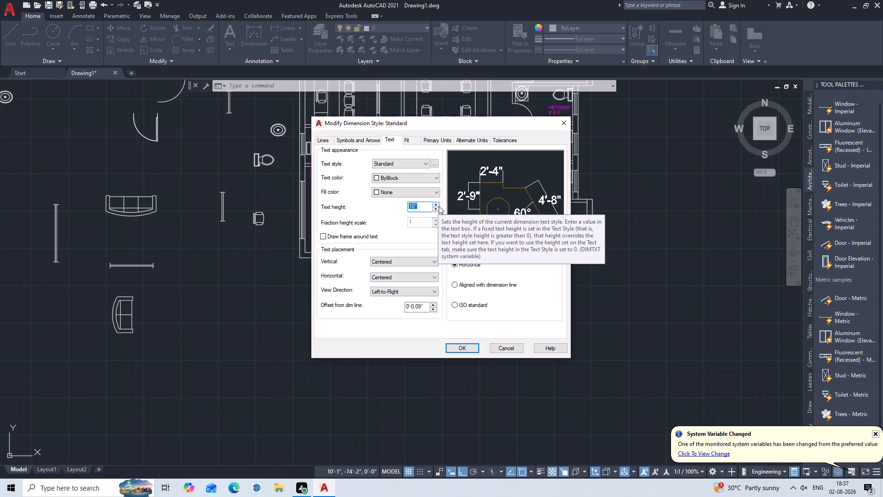
click(436, 209)
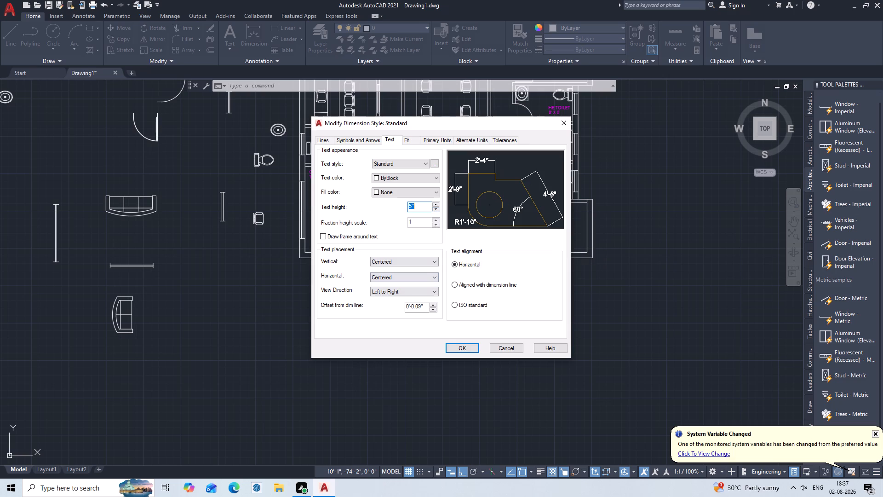
click(467, 346)
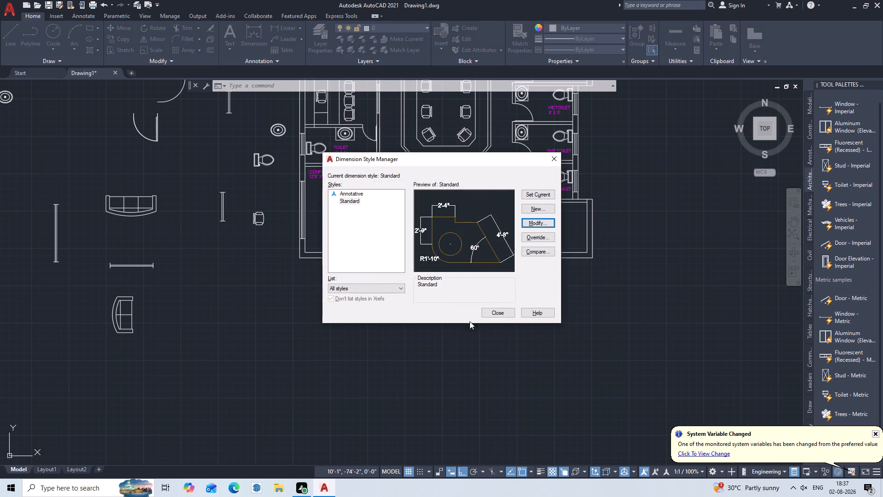
click(489, 316)
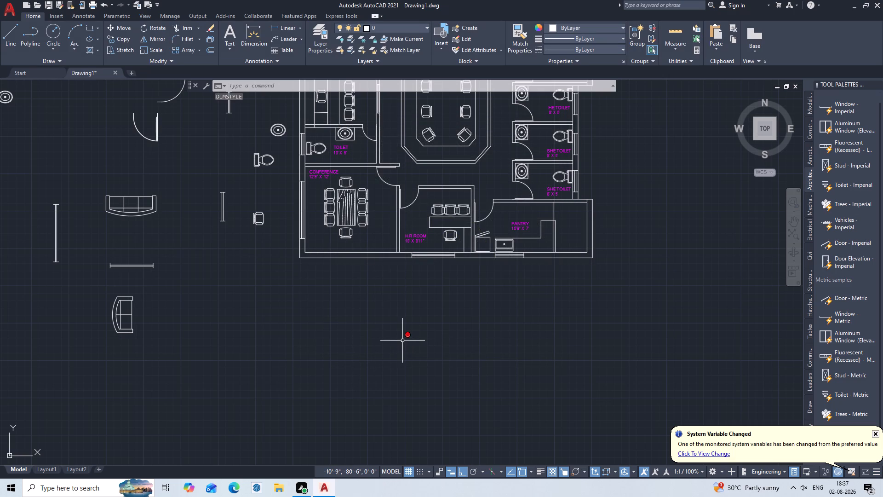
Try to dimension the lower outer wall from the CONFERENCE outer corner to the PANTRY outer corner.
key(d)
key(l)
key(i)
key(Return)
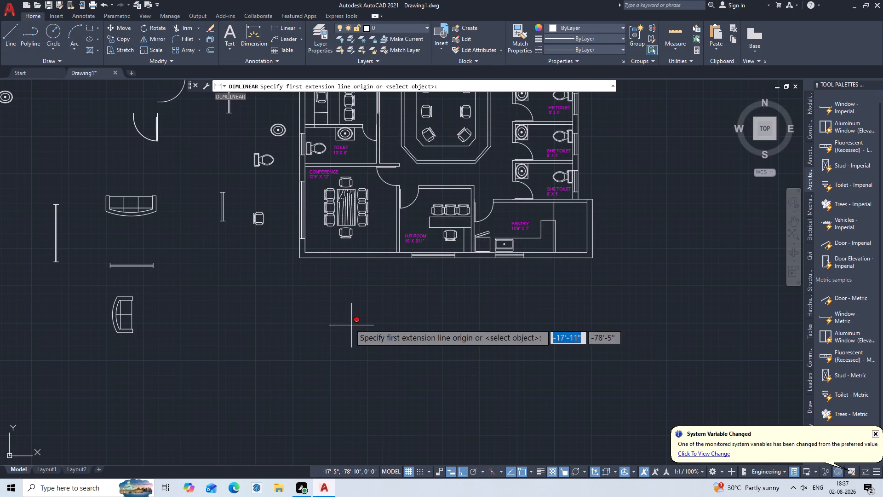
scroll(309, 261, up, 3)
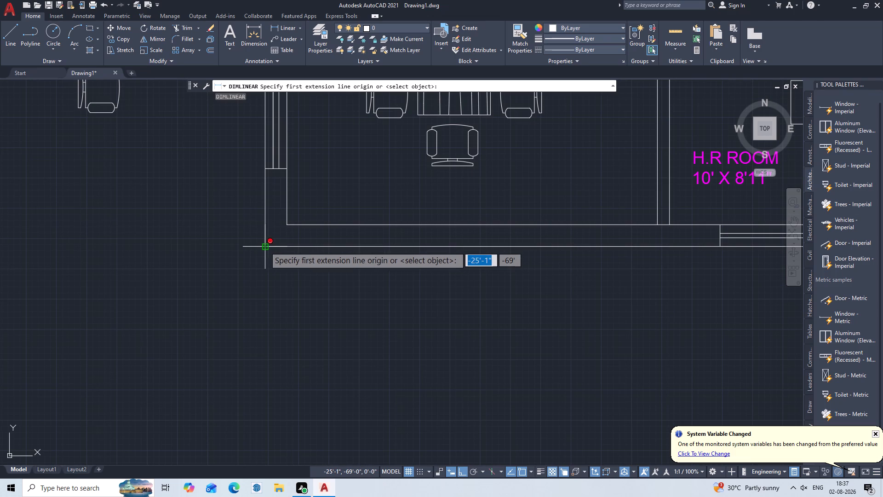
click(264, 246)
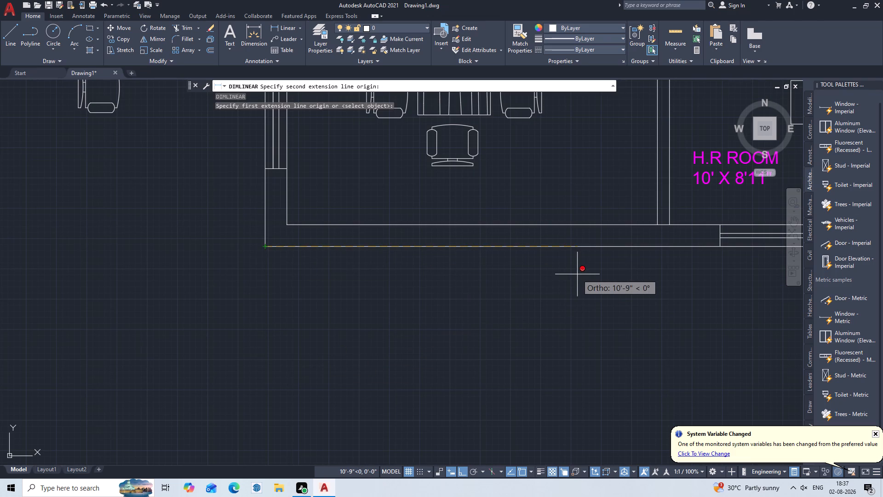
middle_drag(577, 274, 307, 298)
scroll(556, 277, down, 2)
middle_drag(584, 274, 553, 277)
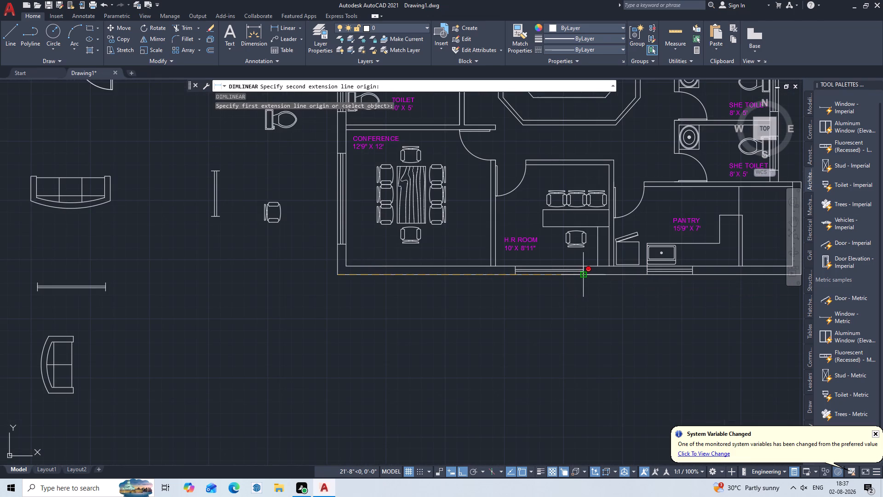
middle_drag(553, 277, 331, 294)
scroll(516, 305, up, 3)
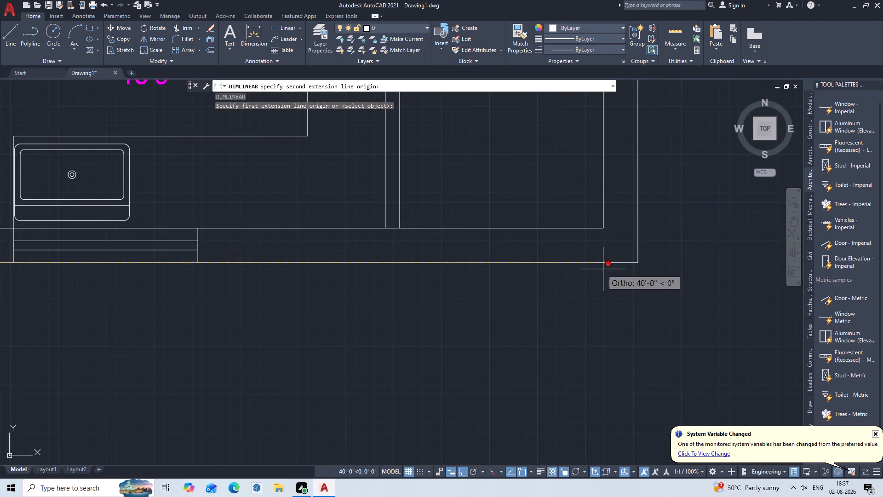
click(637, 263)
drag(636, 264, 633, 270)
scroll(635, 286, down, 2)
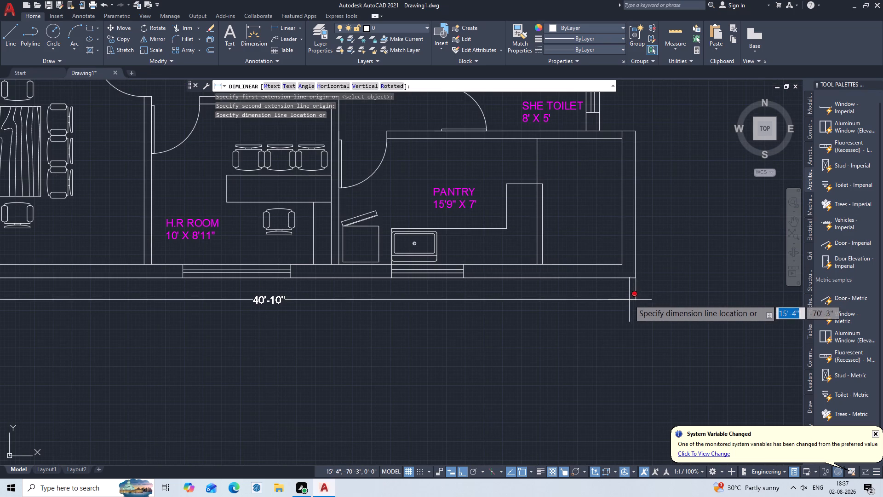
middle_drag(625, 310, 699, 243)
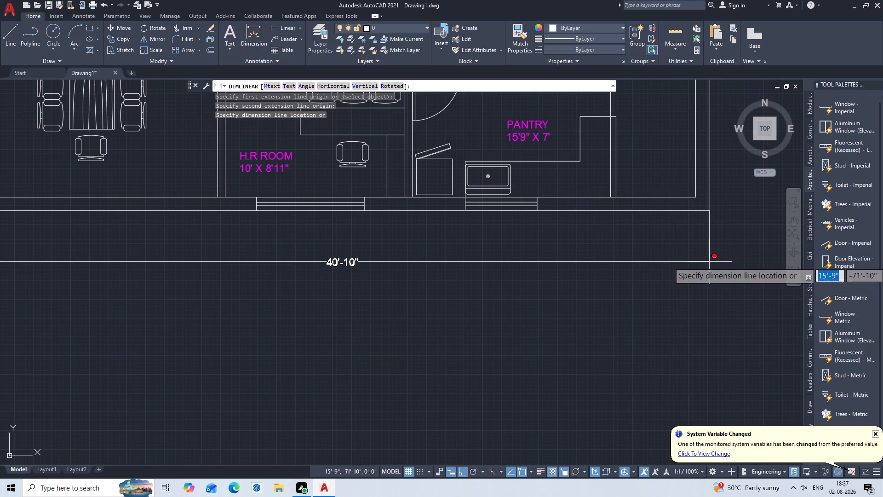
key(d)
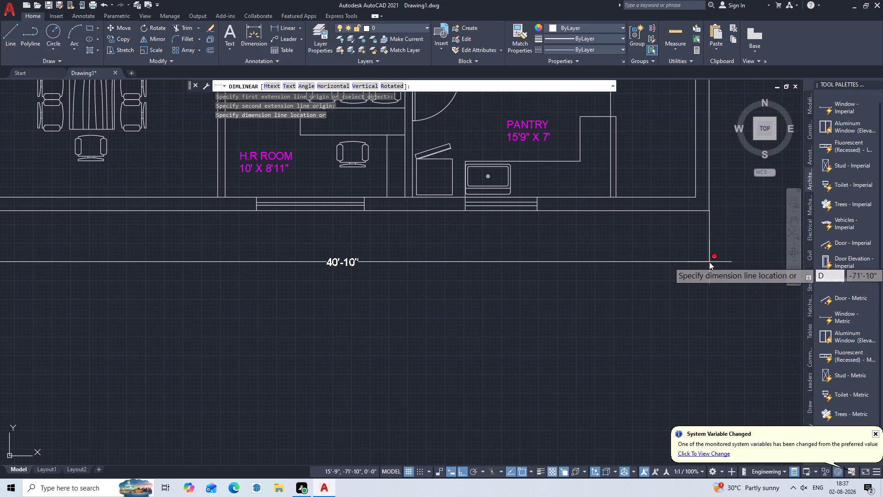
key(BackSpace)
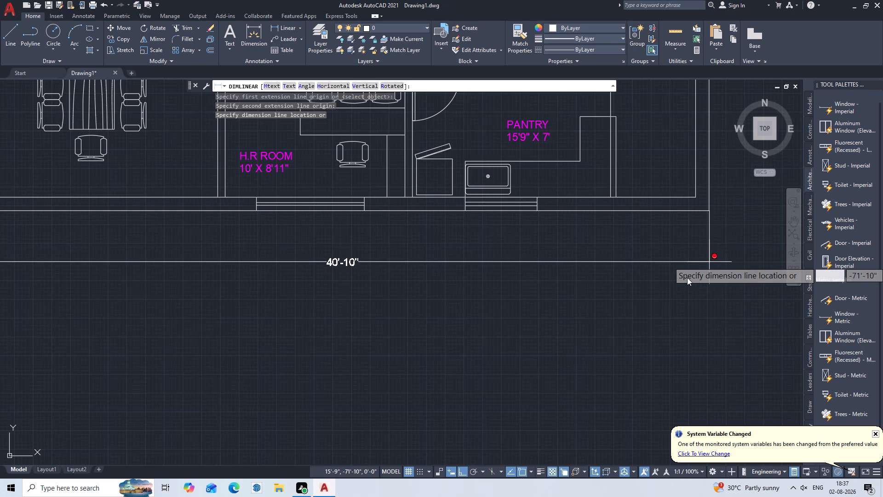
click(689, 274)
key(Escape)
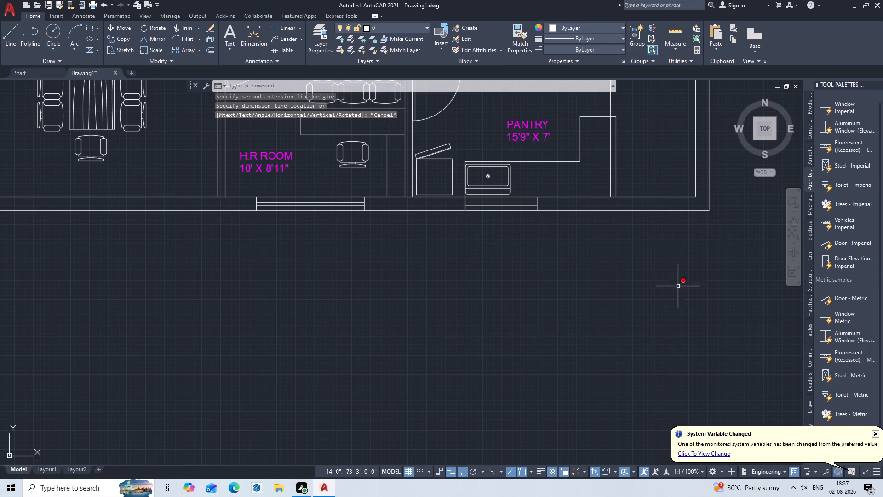
Set the arrow size of the Standard dimension style to 0'-5.18".
key(d)
key(Return)
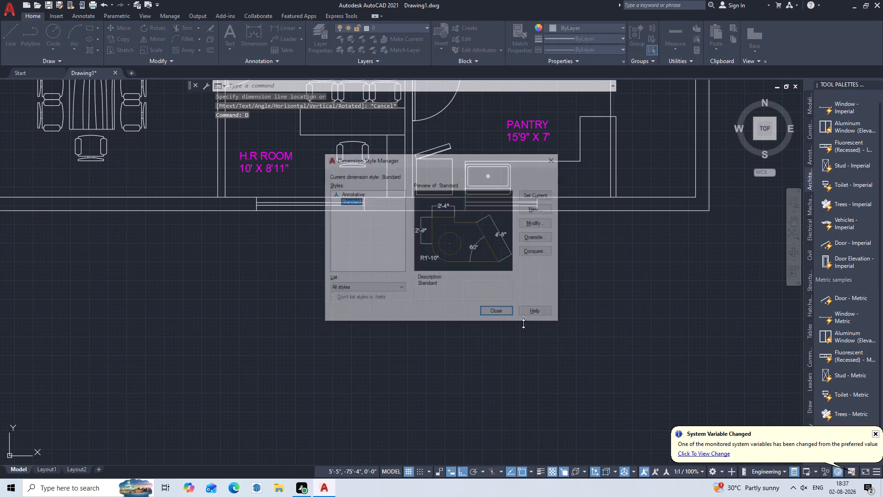
click(541, 220)
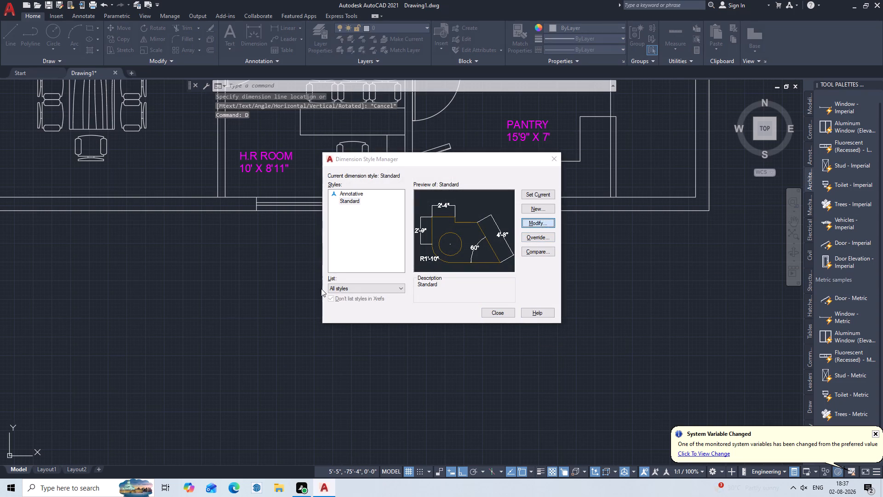
click(364, 138)
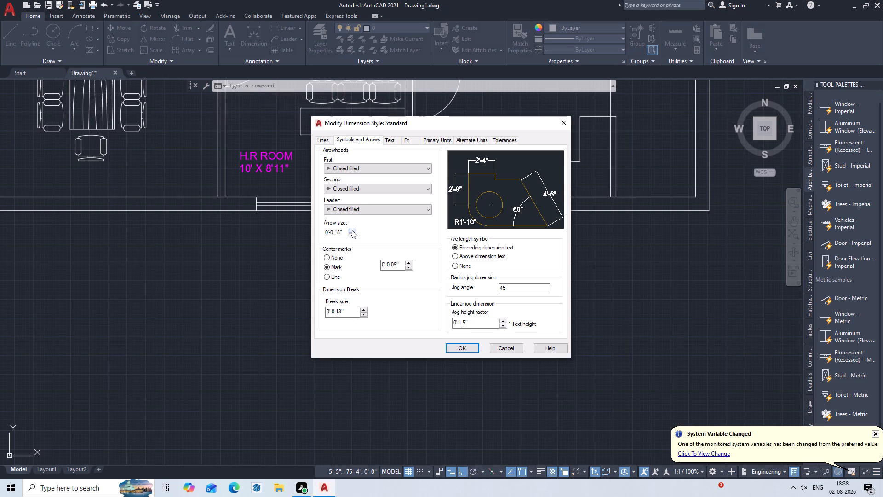
click(353, 230)
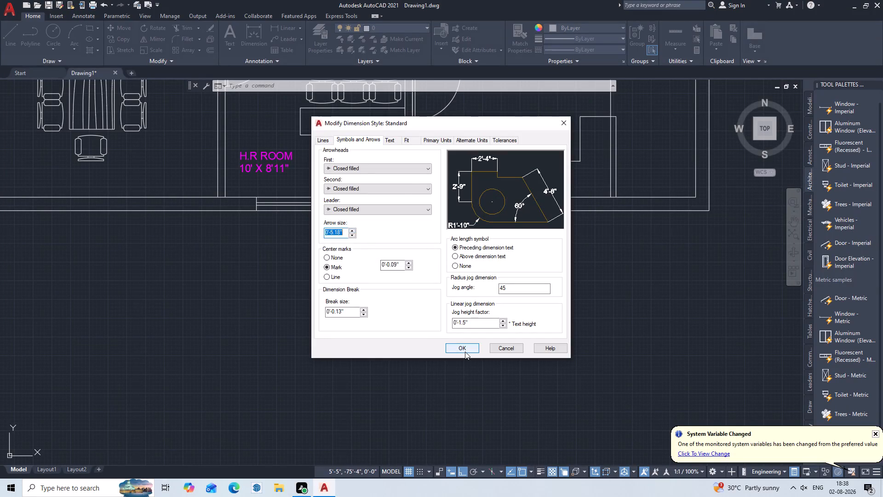
click(465, 352)
click(500, 315)
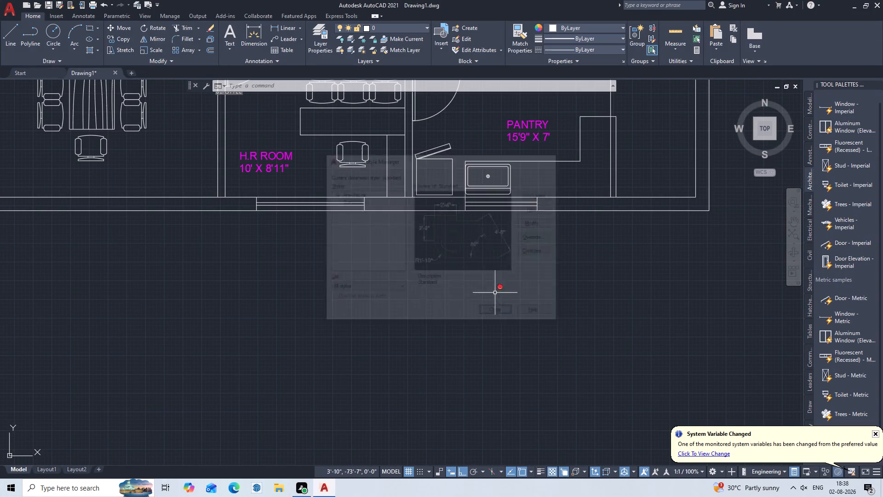
Add a linear dimension along the lower outer wall from the CONFERENCE corner to the PANTRY corner, about 3' below the wall.
text(DLI)
key(Return)
scroll(100, 280, down, 2)
middle_drag(103, 279, 267, 236)
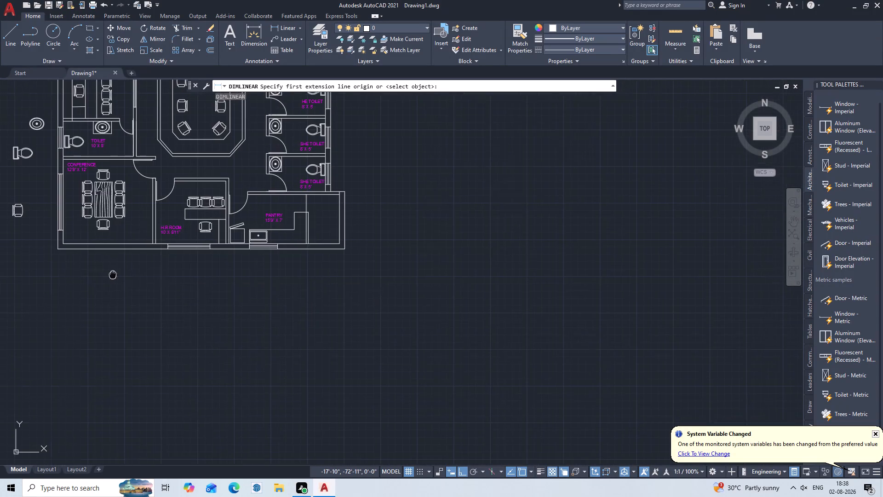
middle_drag(267, 236, 390, 231)
scroll(344, 207, up, 4)
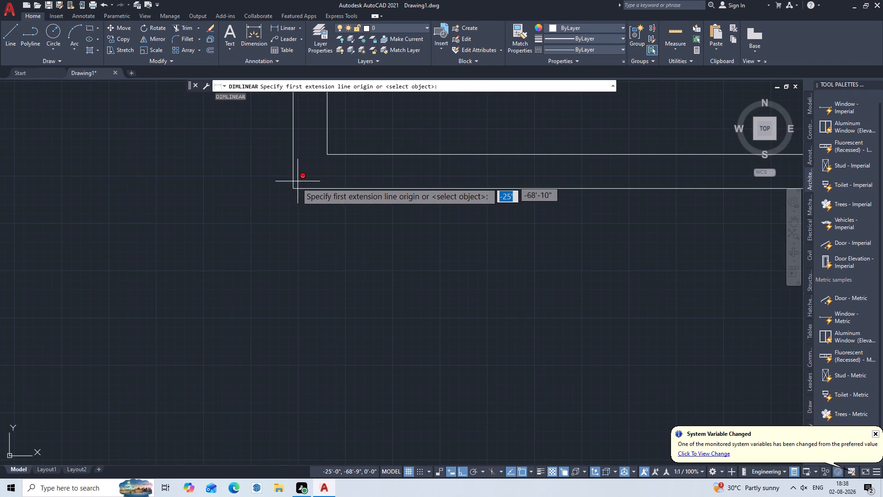
click(292, 190)
scroll(389, 268, down, 3)
middle_drag(429, 271, 428, 271)
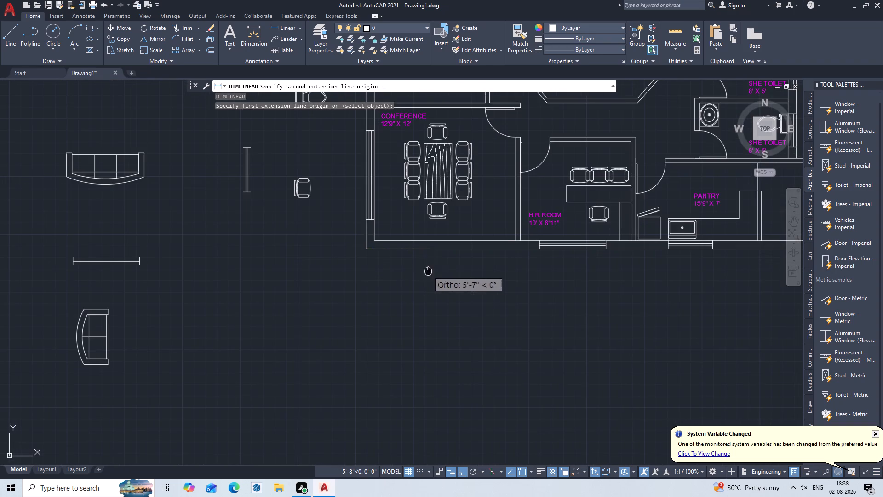
middle_drag(428, 271, 56, 281)
scroll(450, 257, up, 3)
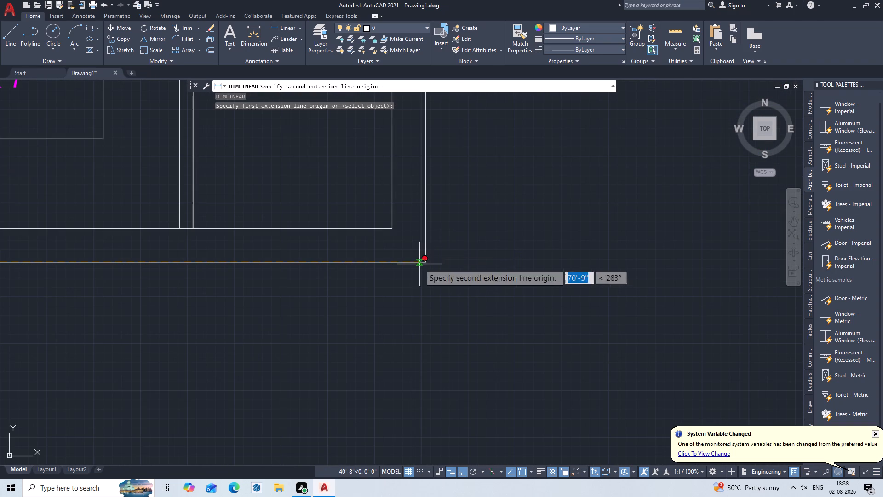
click(427, 260)
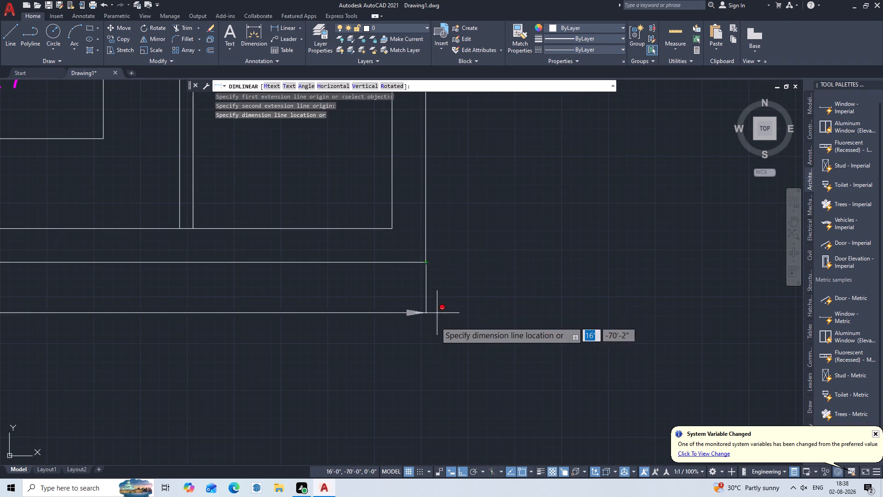
scroll(445, 324, down, 2)
middle_drag(445, 324, 662, 226)
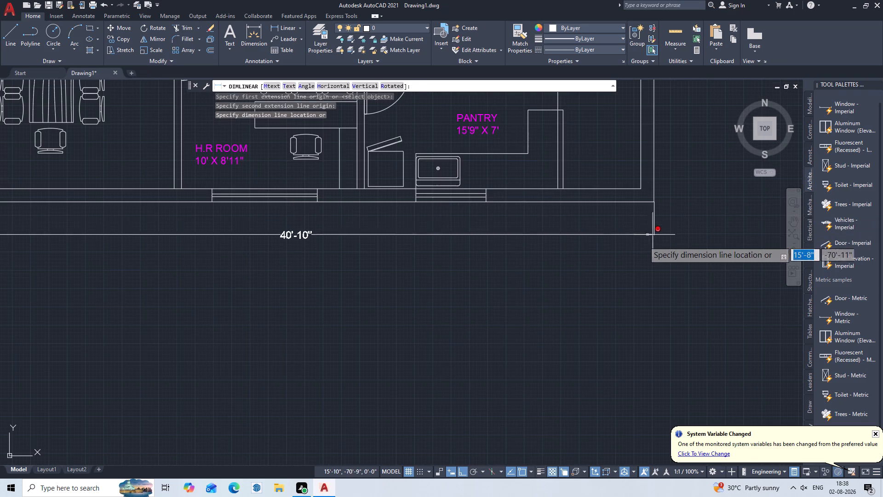
click(641, 256)
key(Escape)
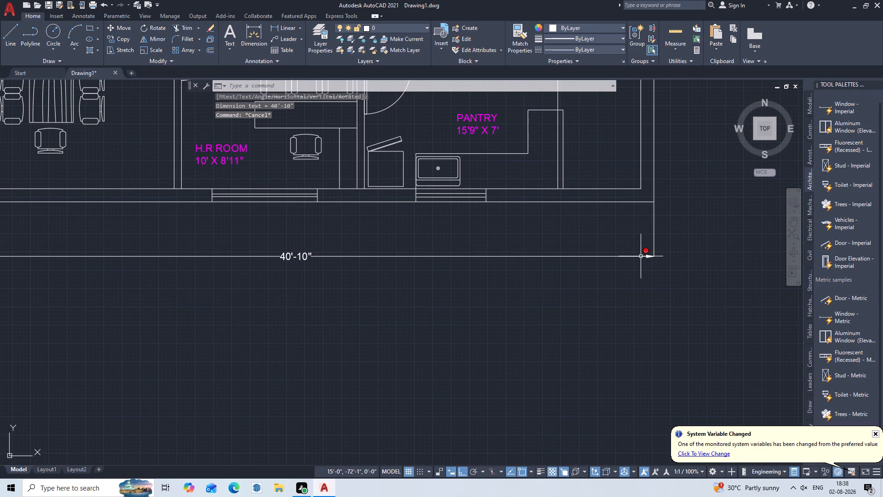
Add a linear dimension across the H.R ROOM window on the lower outer wall, about 2'-2" below the wall.
scroll(495, 266, down, 2)
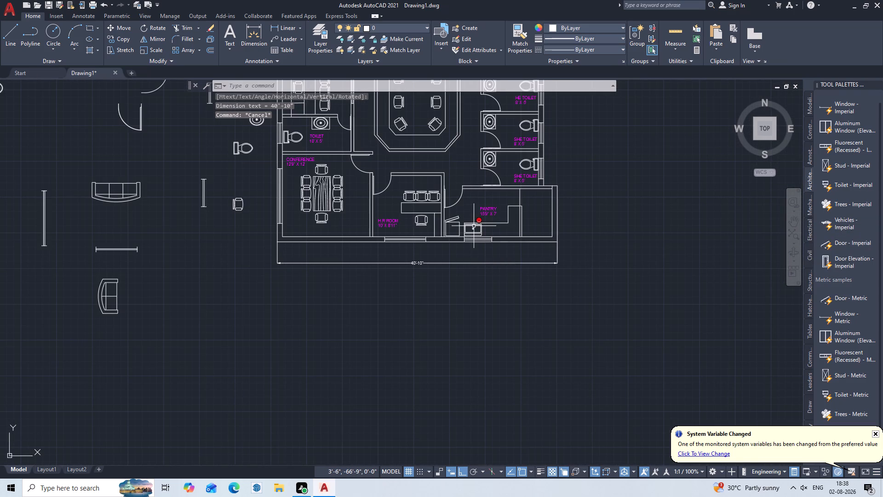
text(DLI)
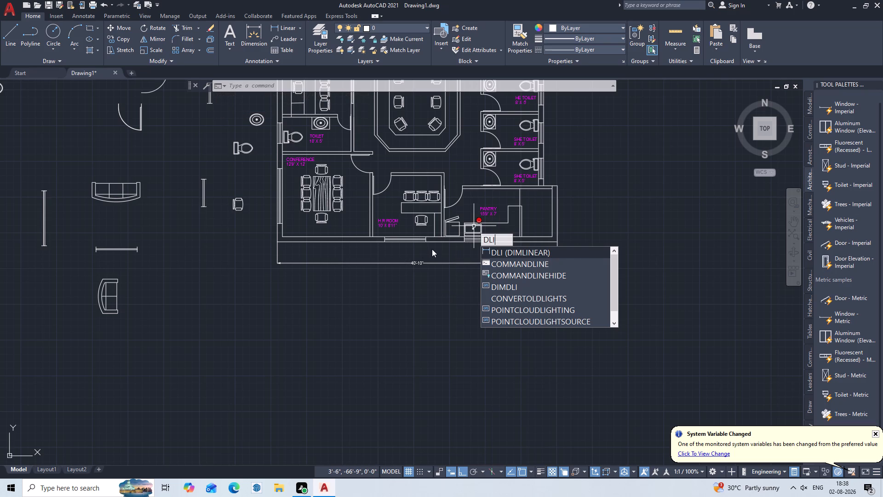
key(Return)
scroll(395, 233, up, 3)
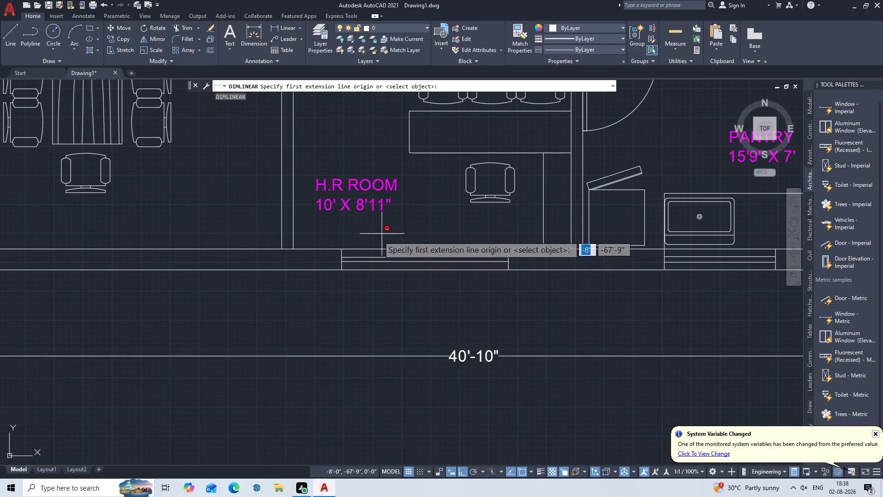
click(345, 270)
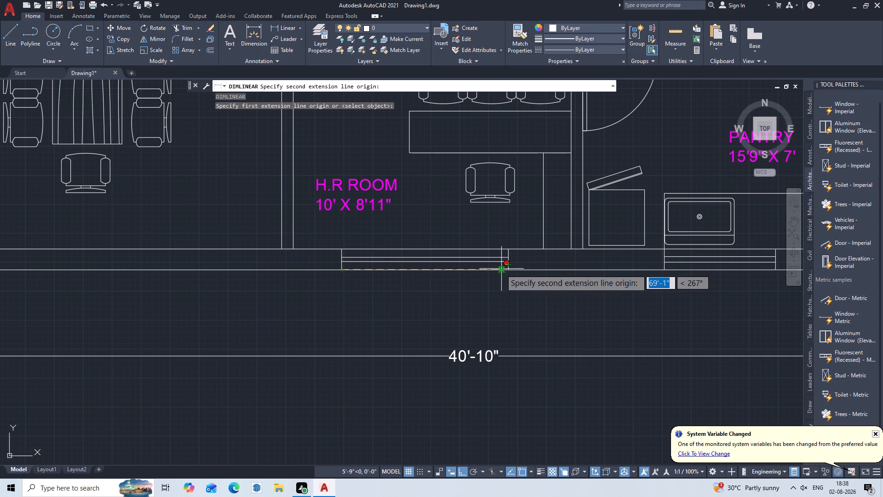
click(507, 271)
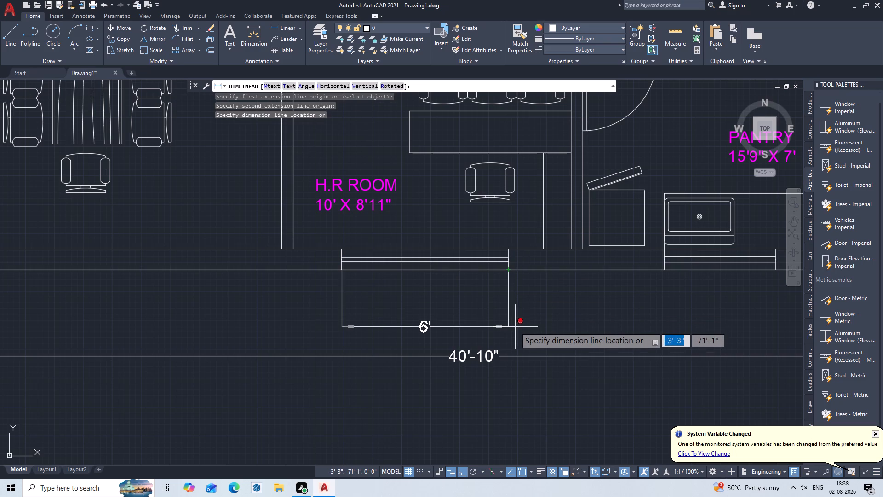
click(509, 331)
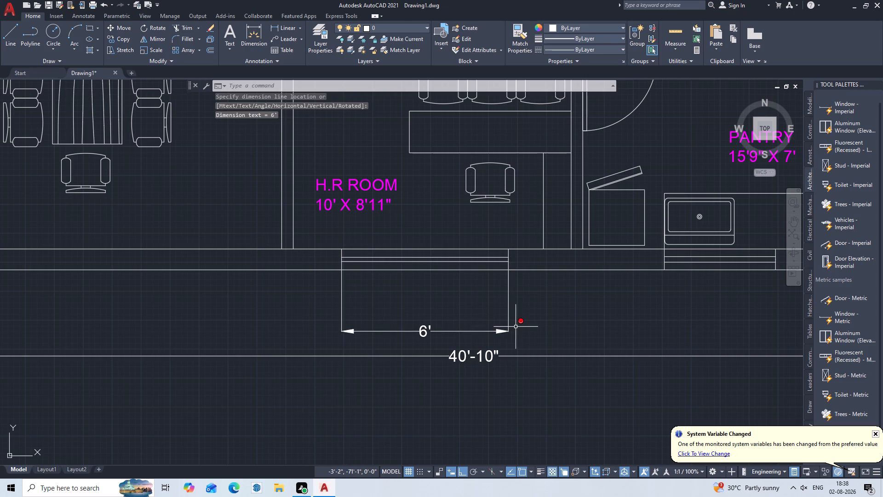
Add a linear dimension across the PANTRY window on the lower outer wall, about 2' below the wall.
key(Return)
middle_drag(543, 314, 253, 317)
click(372, 272)
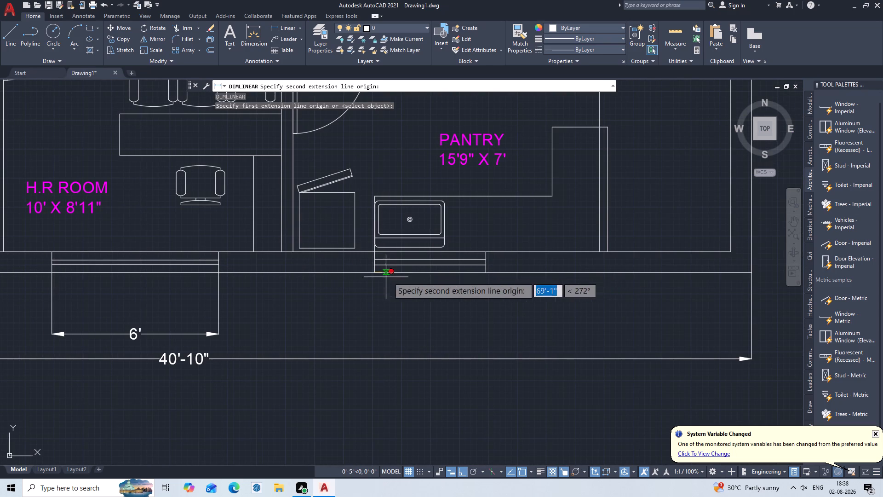
click(486, 272)
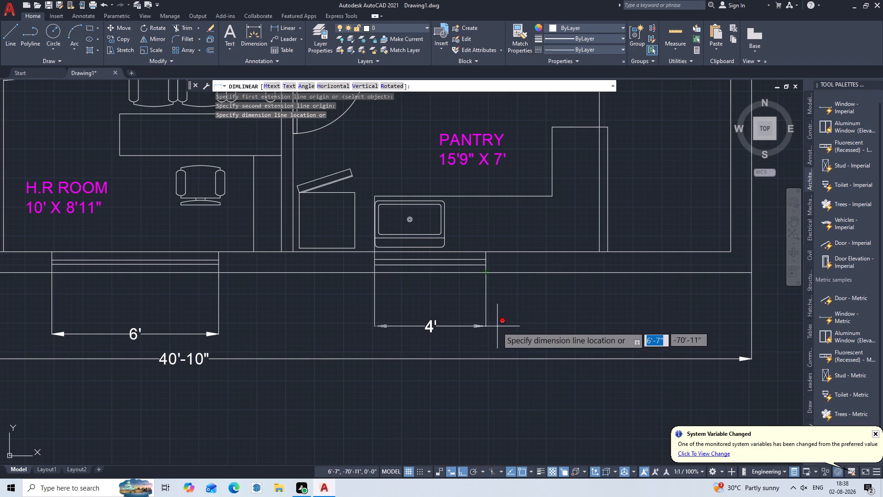
click(499, 328)
key(Escape)
Add a vertical linear dimension across the door opening of the SHE TOILET next to the PANTRY, in line with the wall face.
scroll(492, 321, down, 1)
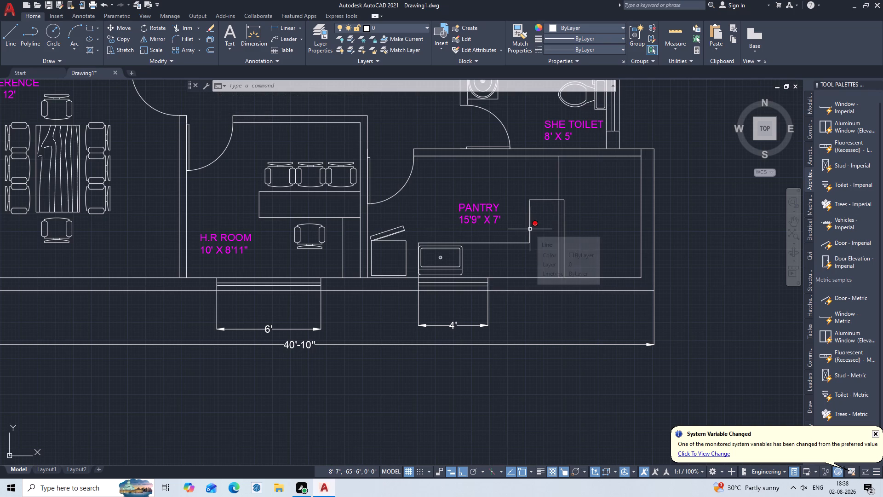
scroll(535, 212, up, 1)
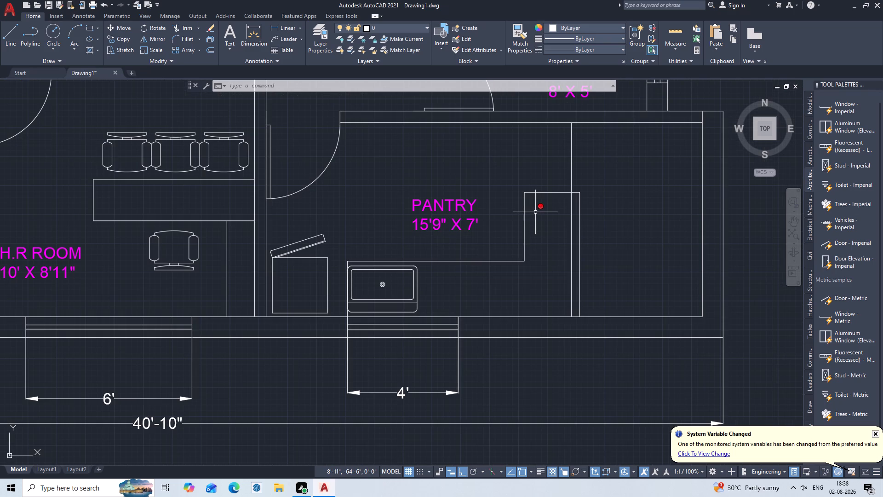
scroll(398, 164, down, 1)
middle_drag(395, 163, 356, 316)
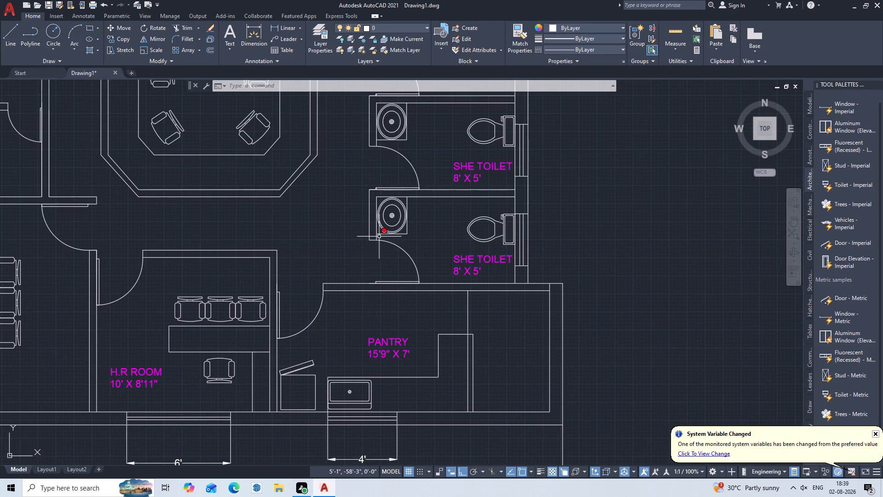
key(Return)
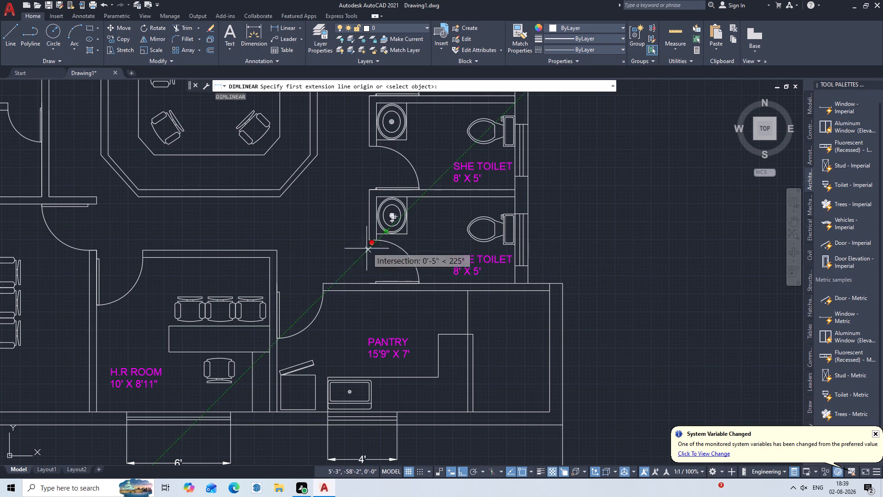
scroll(367, 283, up, 2)
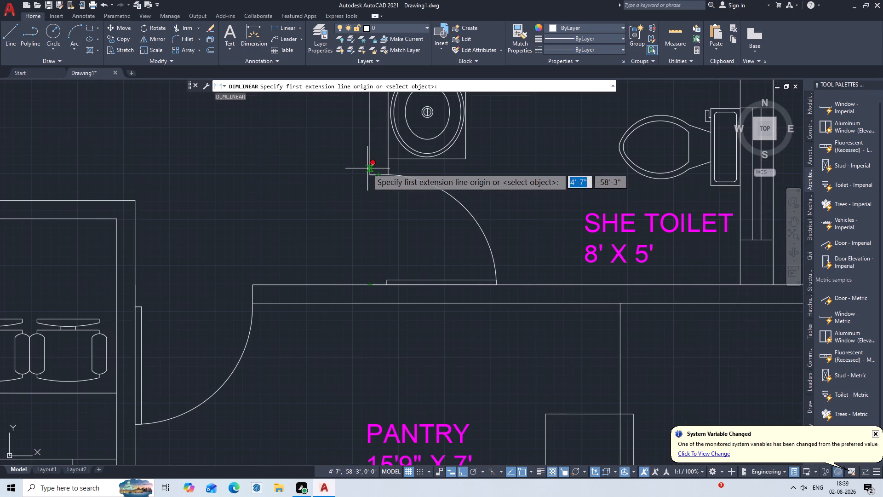
click(367, 176)
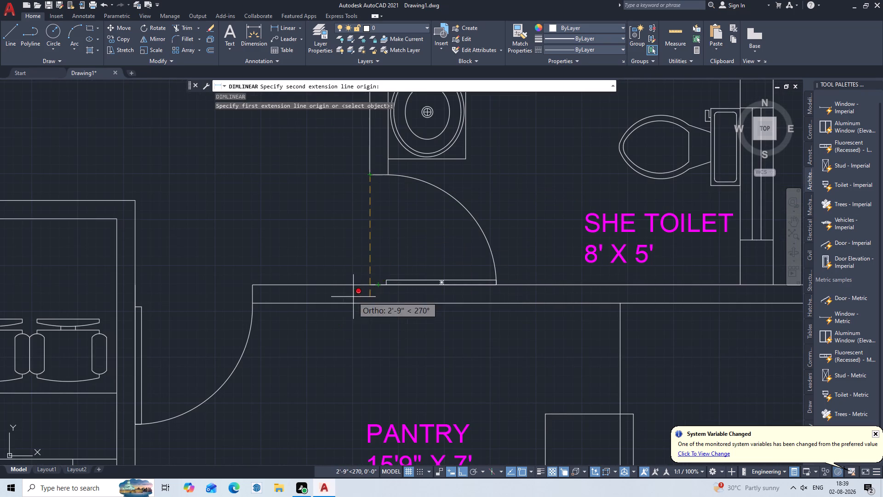
double_click(368, 285)
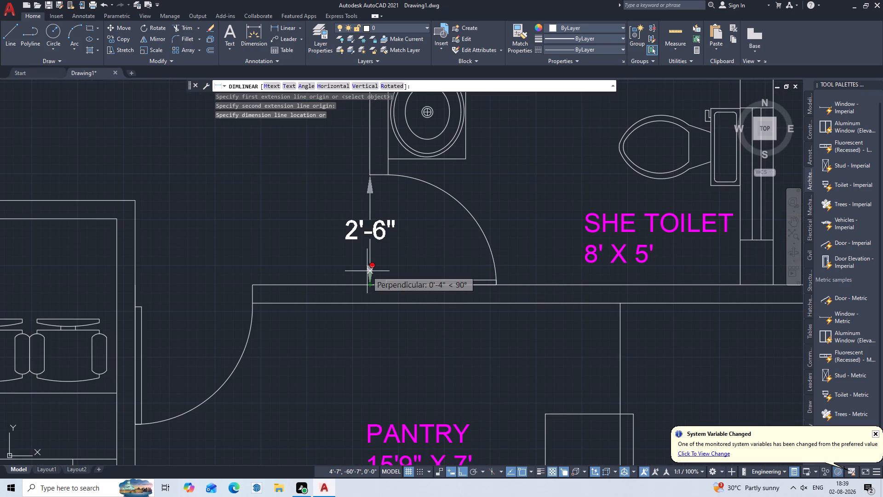
click(367, 271)
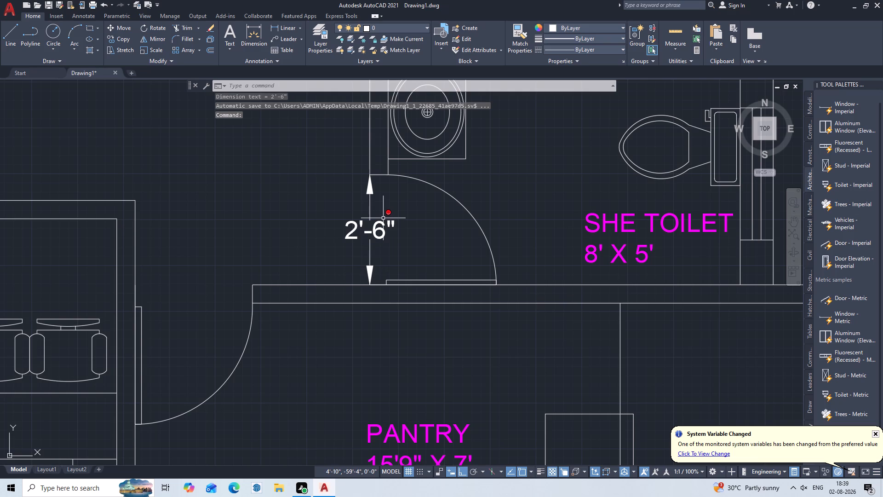
Add a vertical linear dimension across the door opening of the second SHE TOILET above, in line with the wall face.
key(Return)
scroll(344, 195, down, 1)
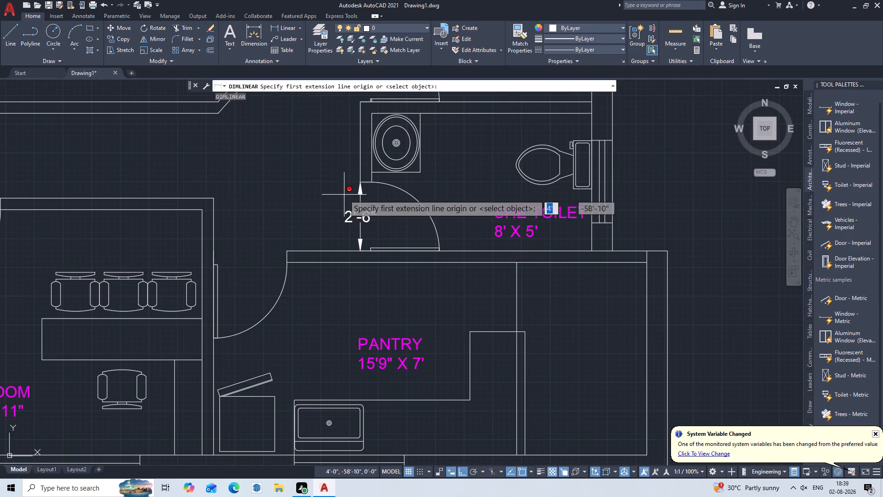
middle_drag(338, 188, 349, 363)
scroll(349, 291, up, 2)
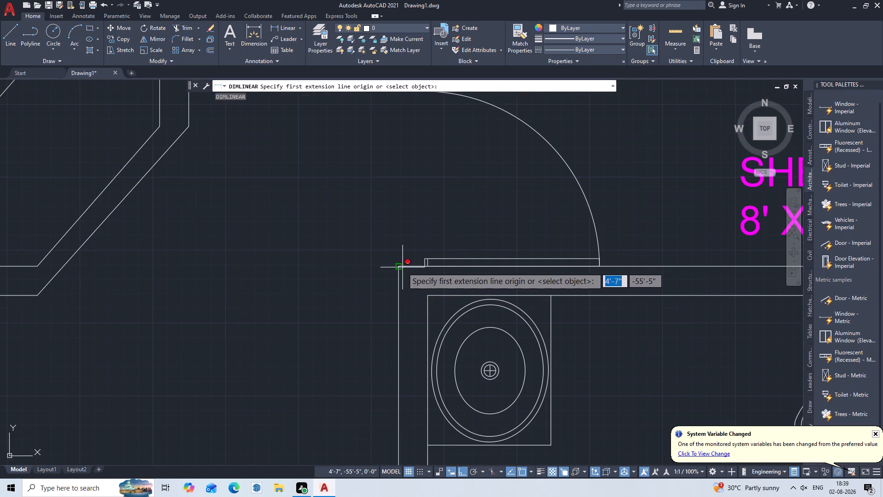
click(400, 267)
middle_drag(410, 212, 383, 356)
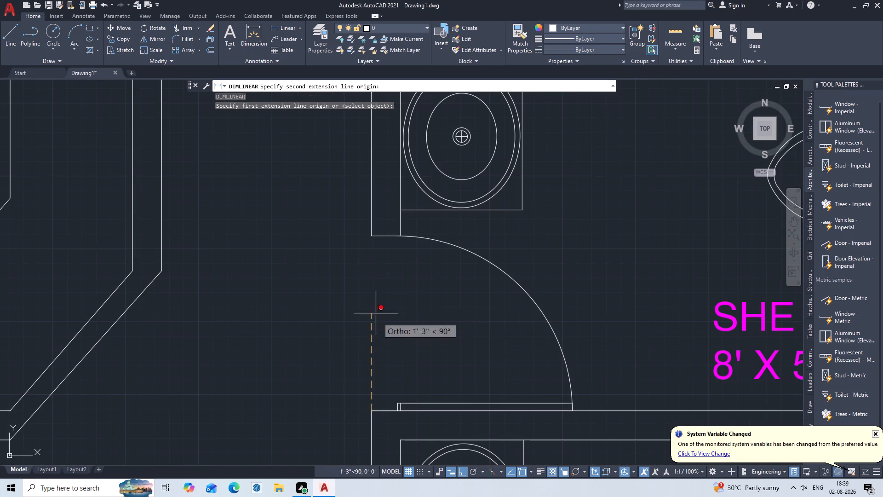
click(376, 236)
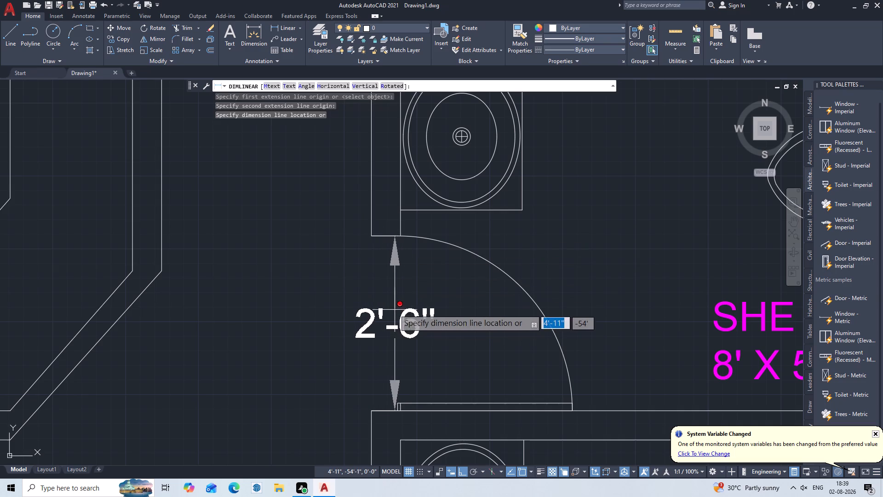
click(371, 321)
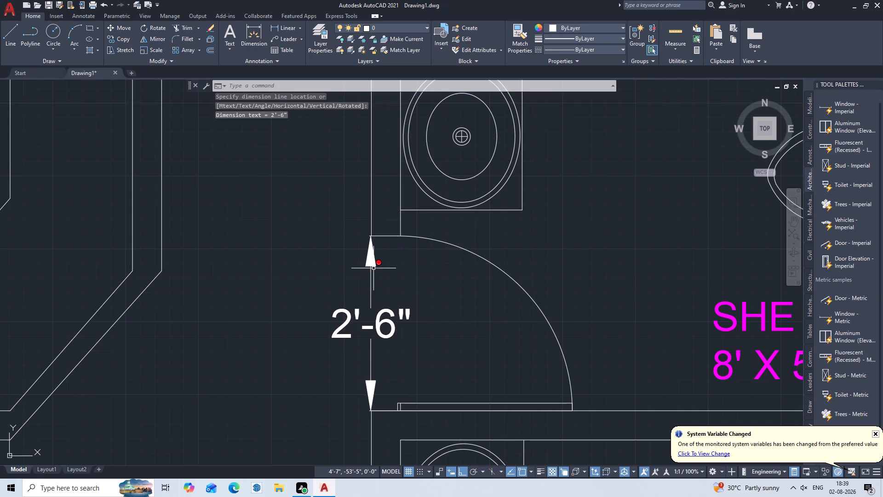
Add a vertical linear dimension across the door opening of the 8' X 5' HE TOILET, in line with the wall face.
middle_drag(373, 268, 352, 496)
key(Return)
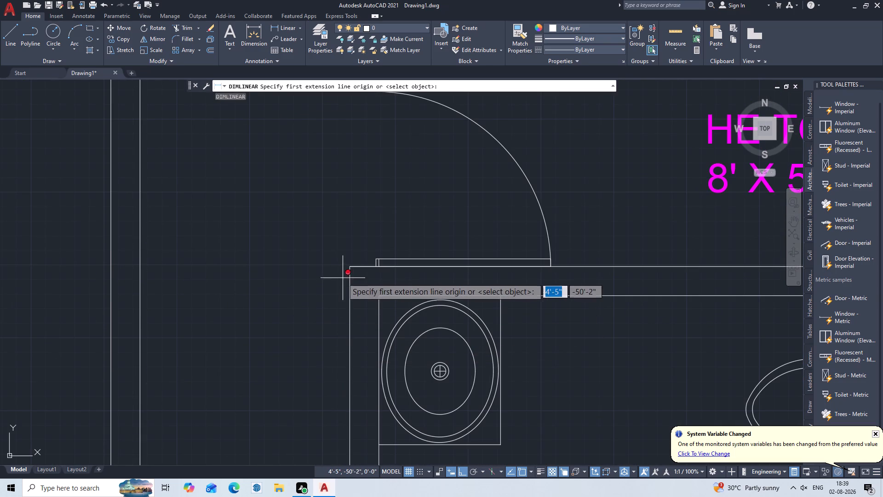
click(351, 266)
middle_drag(363, 218, 343, 445)
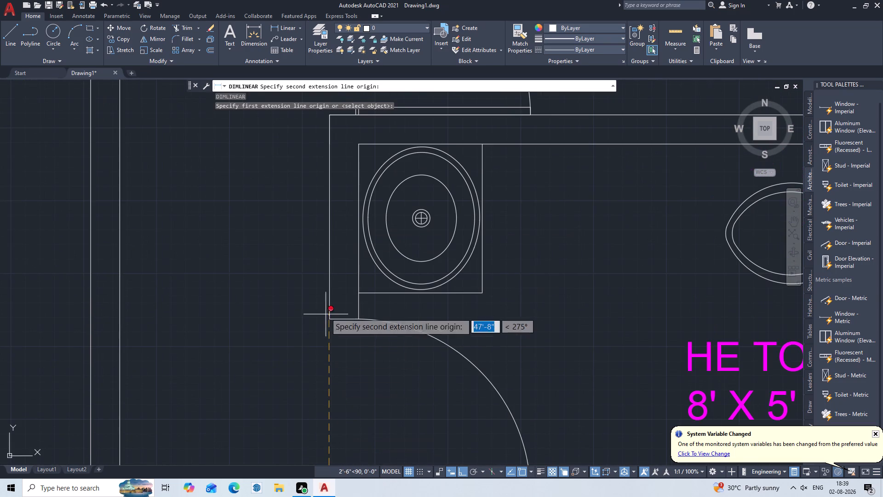
click(329, 320)
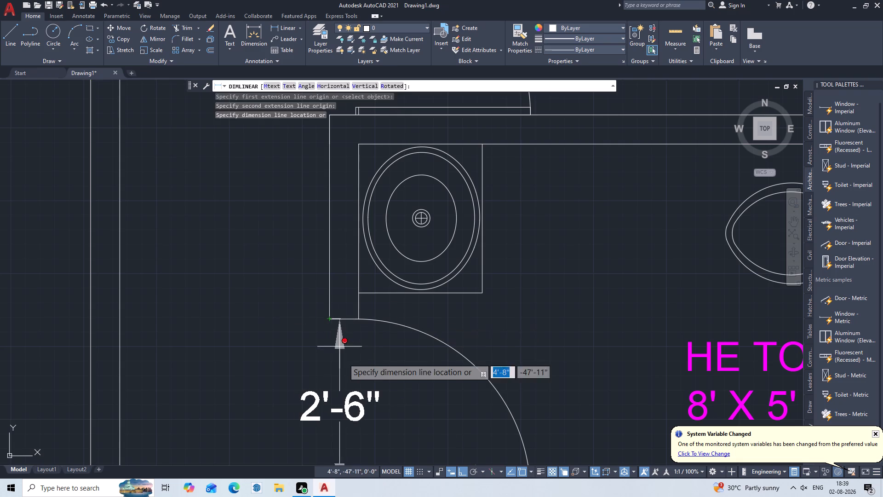
click(332, 381)
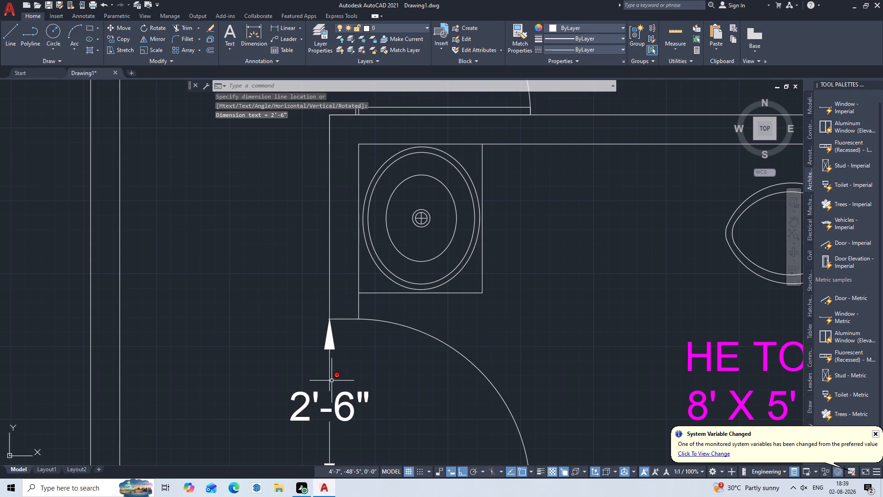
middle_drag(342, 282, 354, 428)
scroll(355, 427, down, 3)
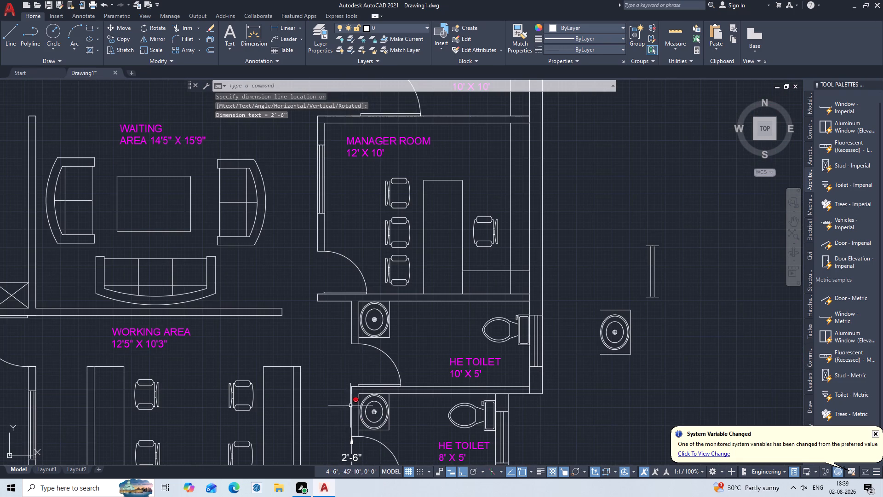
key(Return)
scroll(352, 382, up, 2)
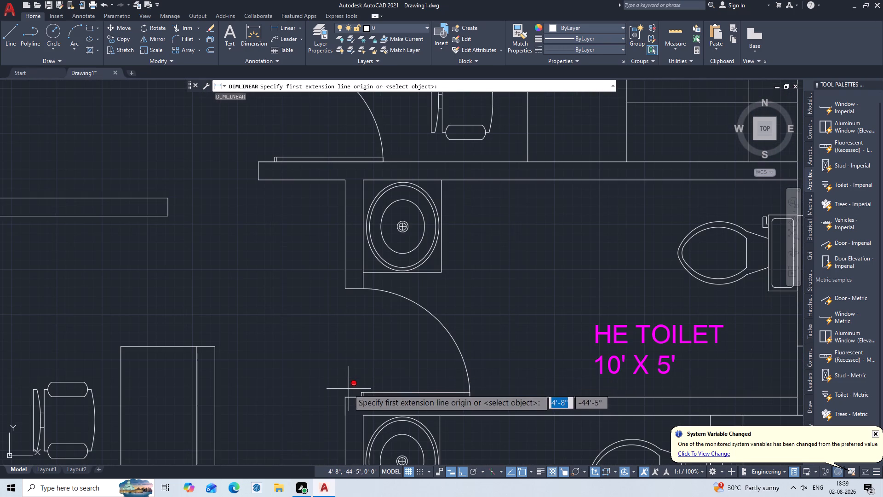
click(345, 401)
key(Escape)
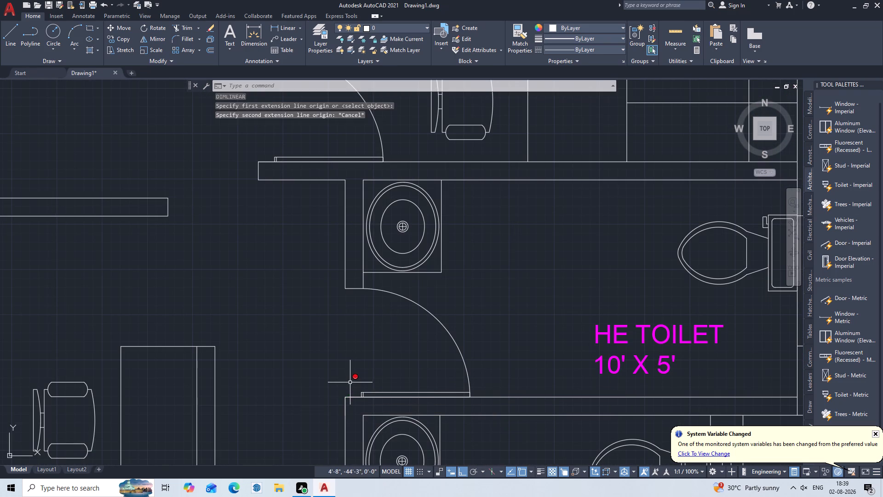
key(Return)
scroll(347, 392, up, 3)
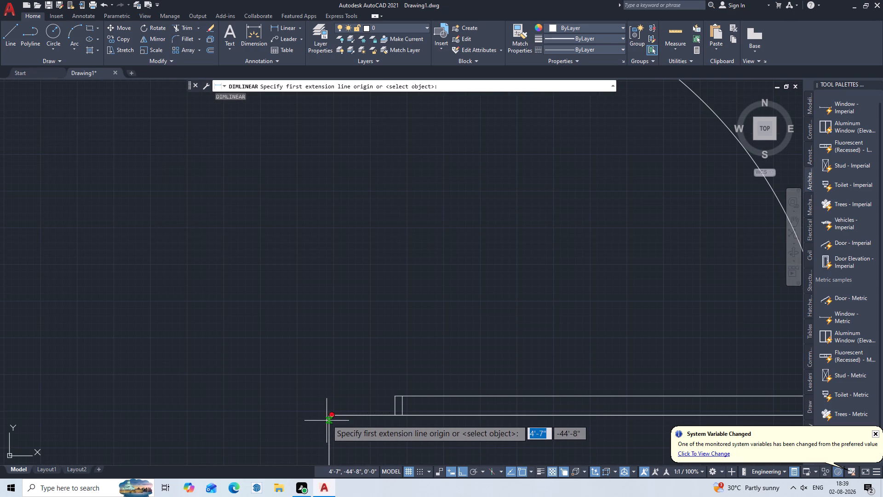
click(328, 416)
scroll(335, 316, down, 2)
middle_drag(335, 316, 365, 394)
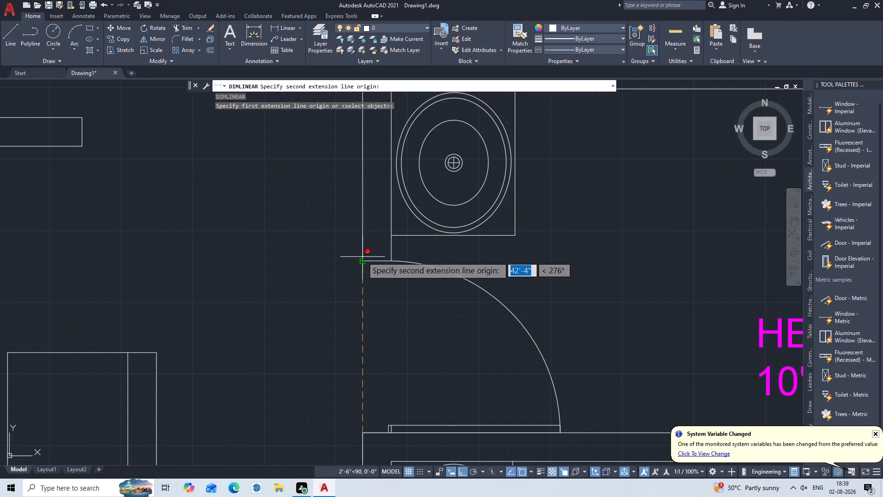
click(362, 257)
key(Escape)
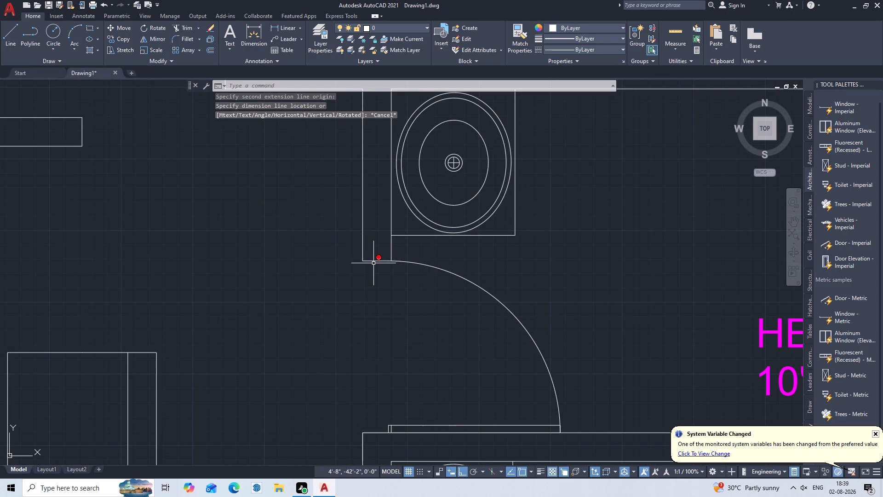
Add a vertical linear dimension across the door opening of the 10' X 5' HE TOILET, in line with the wall face.
key(Return)
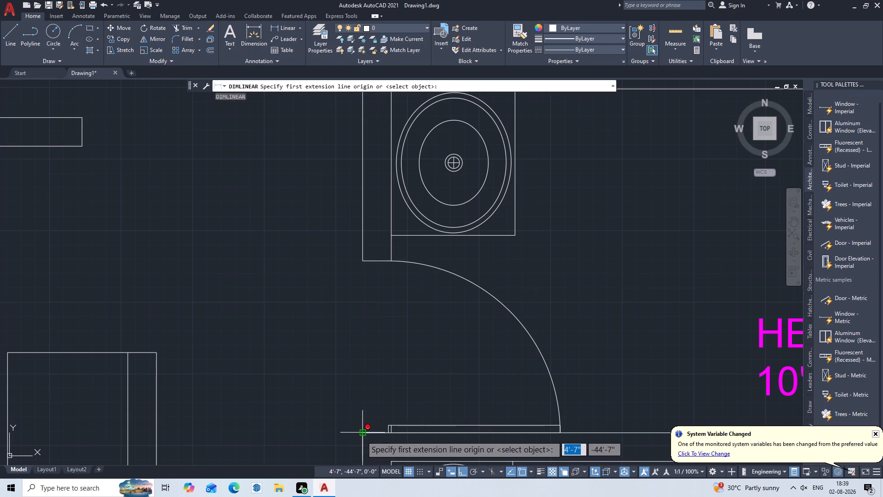
click(361, 436)
click(361, 263)
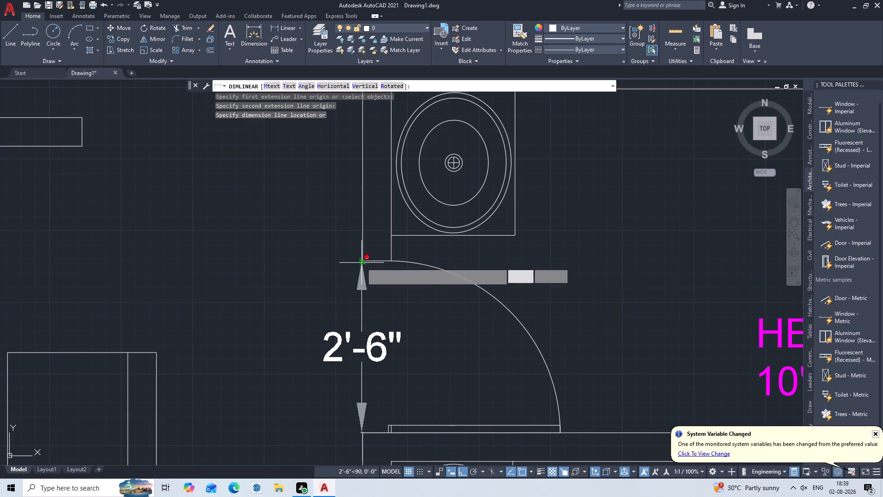
click(363, 270)
key(Escape)
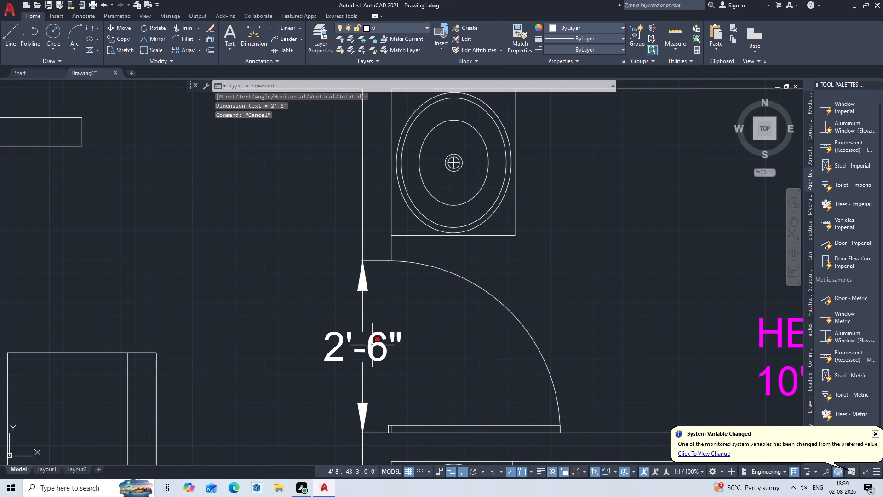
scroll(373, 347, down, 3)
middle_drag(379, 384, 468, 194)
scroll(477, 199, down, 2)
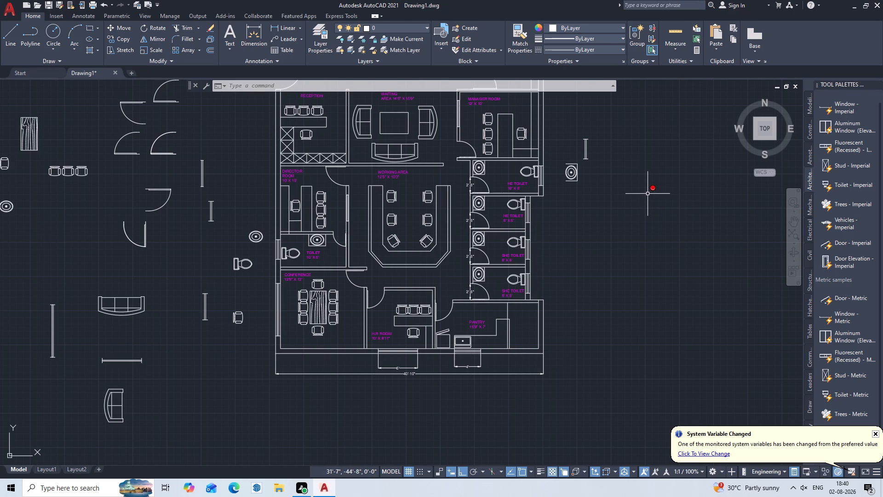
Delete the spare washbasin and short vertical window symbol lying outside the plan beside the 10' X 5' HE TOILET.
middle_drag(559, 123, 525, 224)
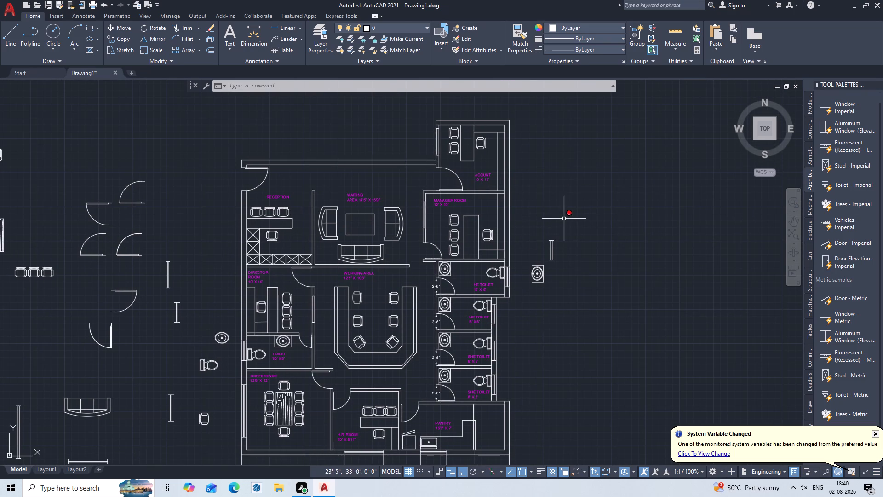
drag(570, 220, 569, 225)
click(528, 311)
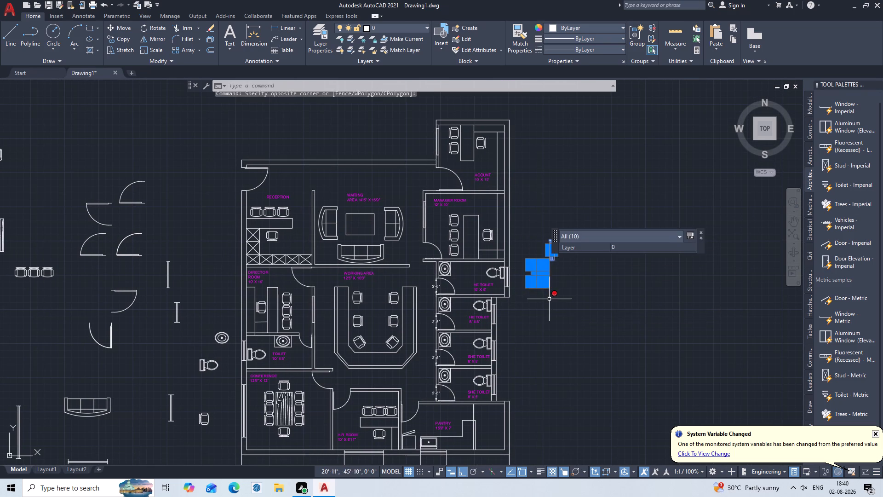
key(Delete)
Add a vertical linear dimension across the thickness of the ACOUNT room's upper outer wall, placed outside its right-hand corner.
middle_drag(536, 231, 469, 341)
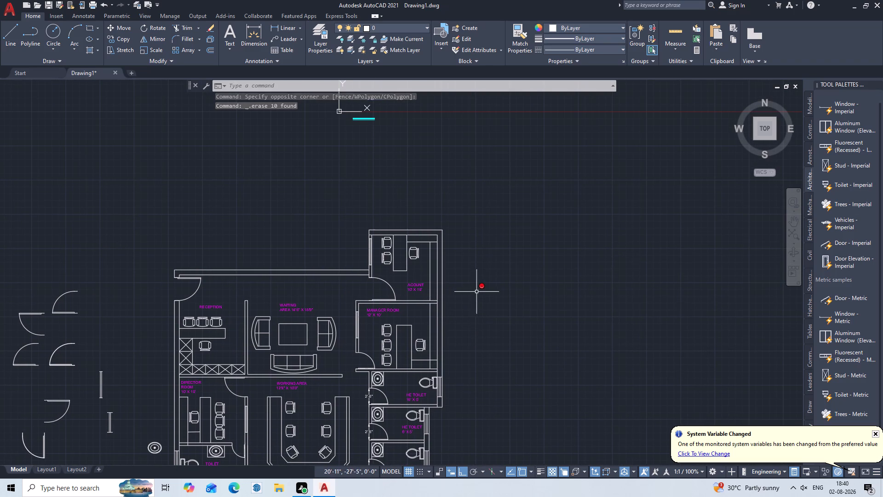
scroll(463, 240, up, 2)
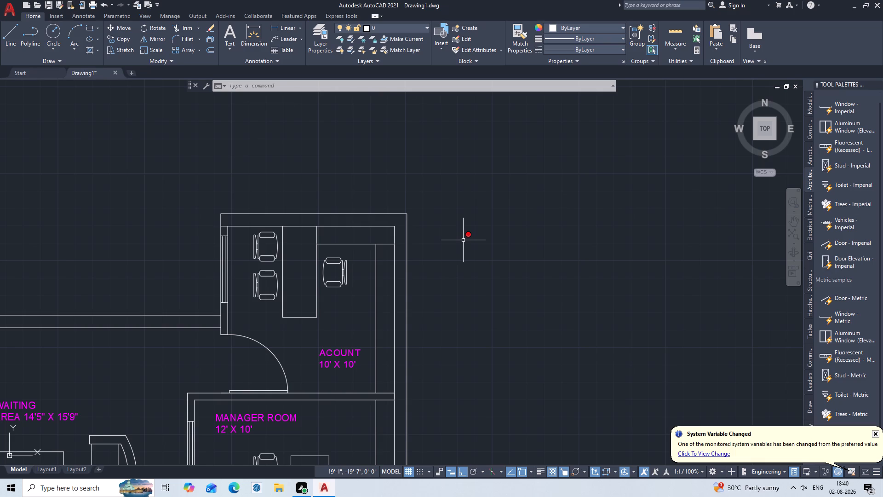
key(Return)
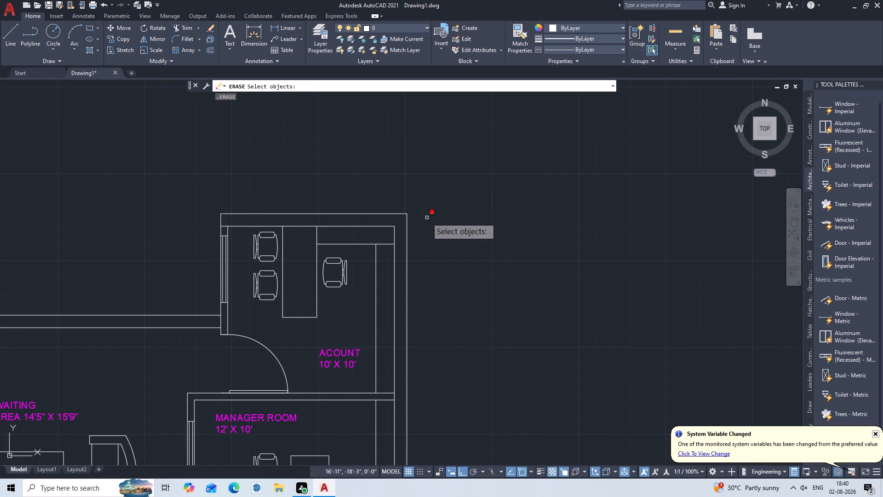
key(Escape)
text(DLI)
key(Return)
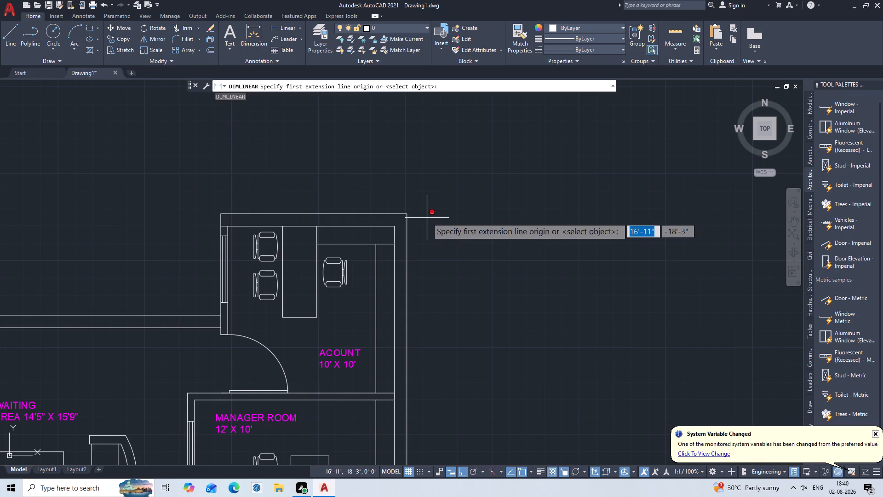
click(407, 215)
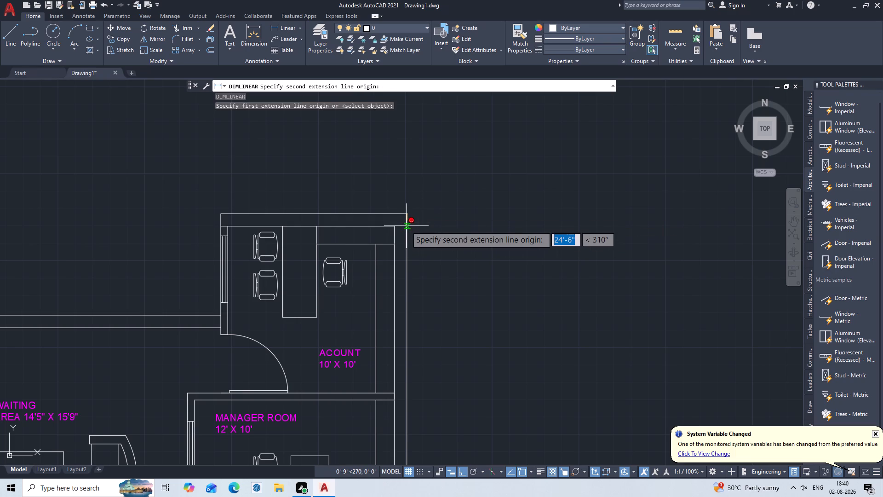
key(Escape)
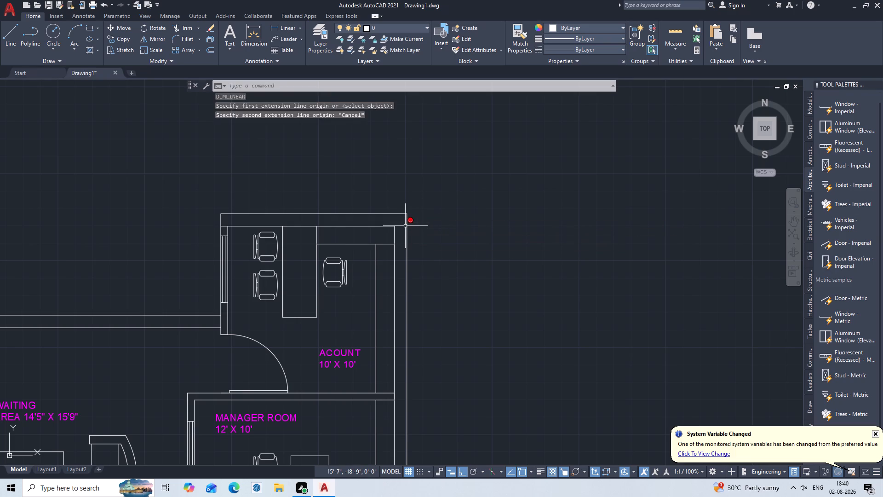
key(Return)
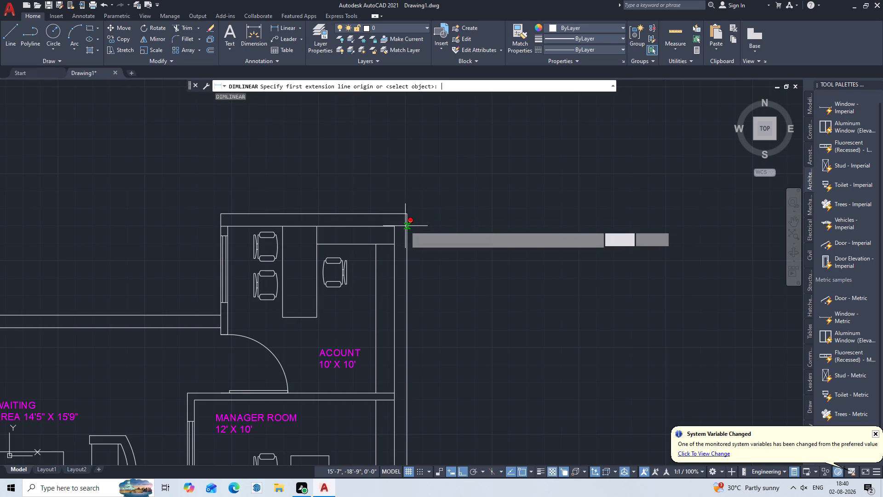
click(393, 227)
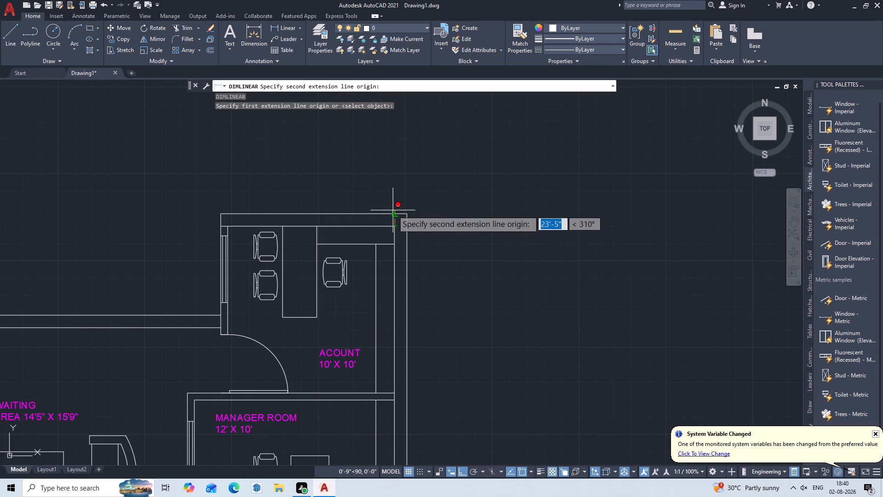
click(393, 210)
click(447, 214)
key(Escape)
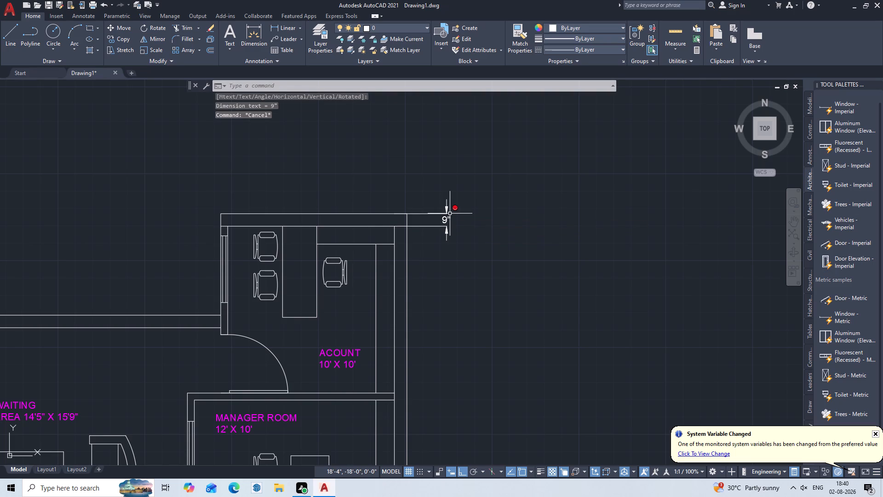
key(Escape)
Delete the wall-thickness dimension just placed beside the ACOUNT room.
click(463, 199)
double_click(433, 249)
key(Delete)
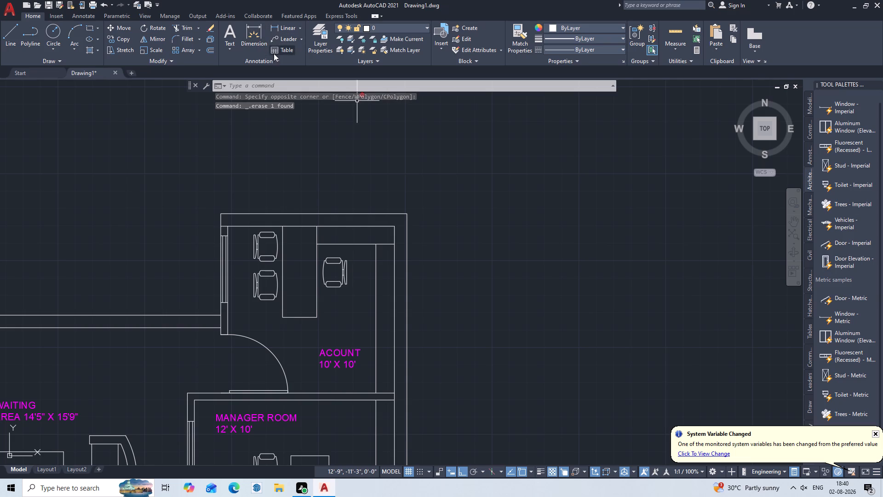
Quick-dimension the right outer wall from the ACOUNT room to the 10' X 5' HE TOILET, placing a continuous vertical chain outside it.
click(83, 14)
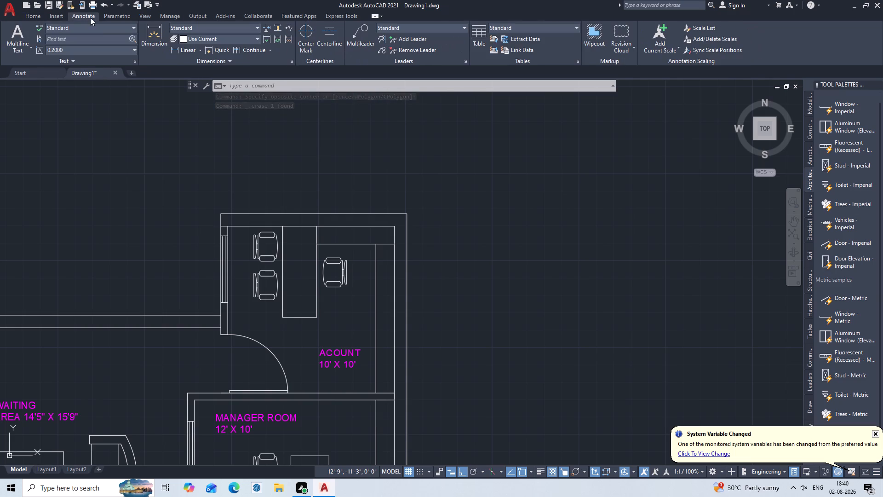
click(223, 49)
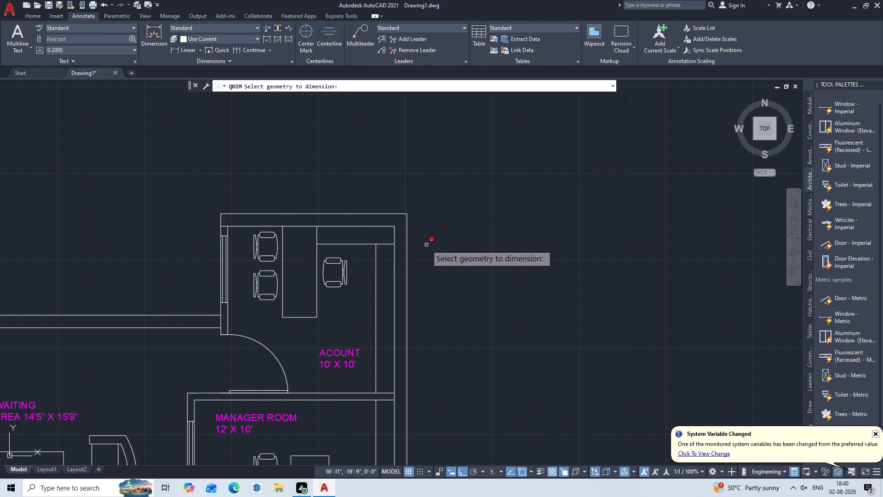
middle_drag(429, 248, 467, 56)
scroll(465, 61, down, 1)
scroll(453, 151, down, 3)
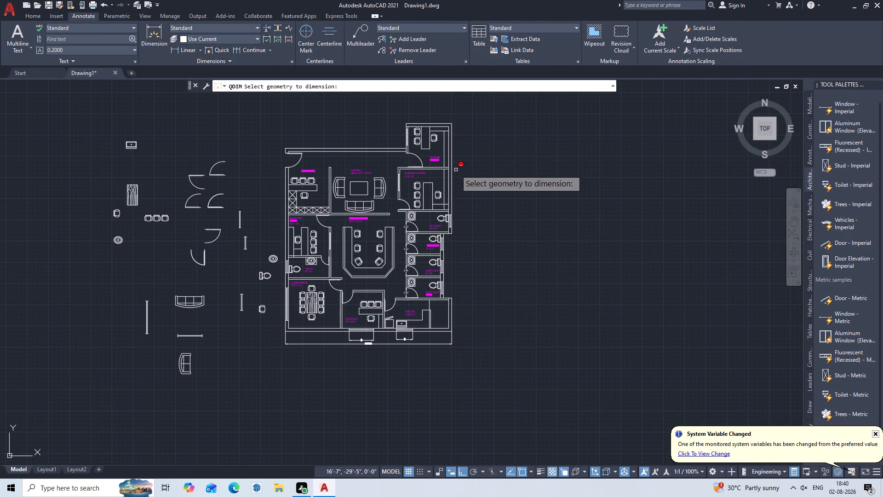
scroll(461, 139, up, 2)
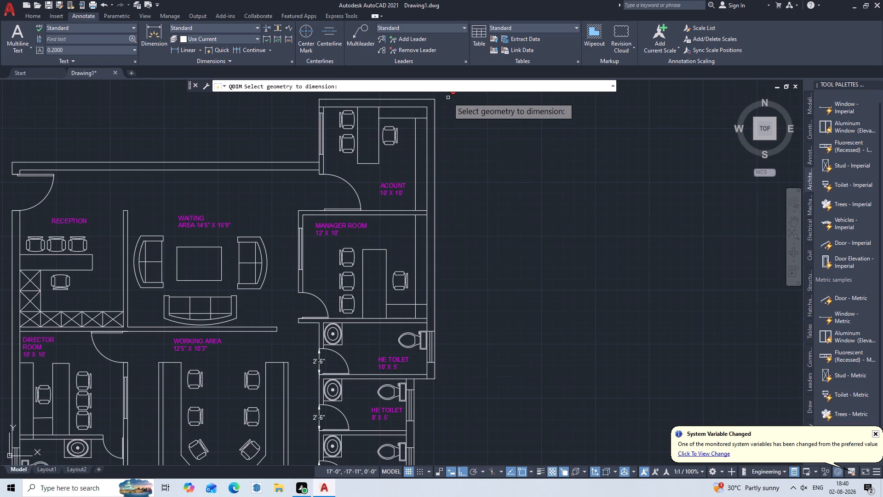
click(448, 98)
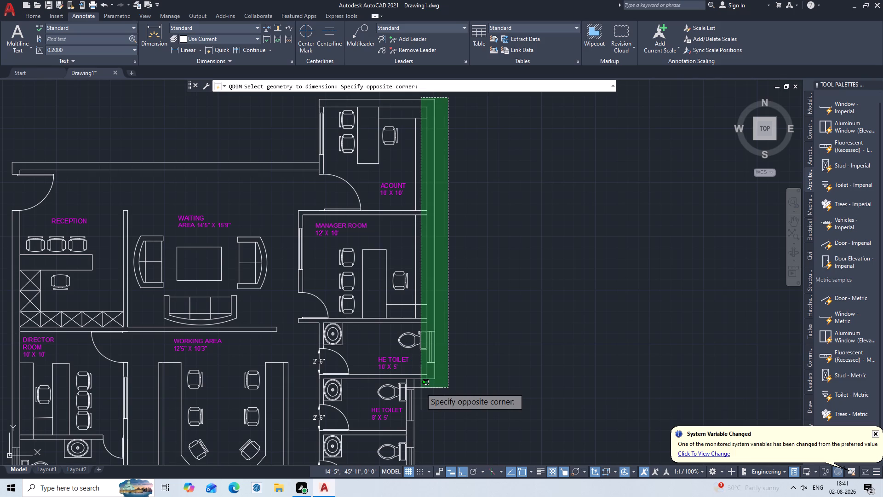
click(421, 388)
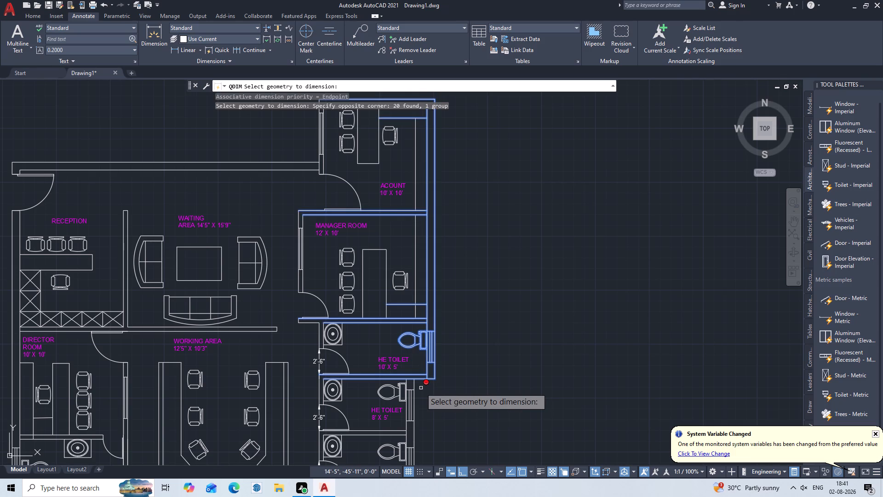
key(Return)
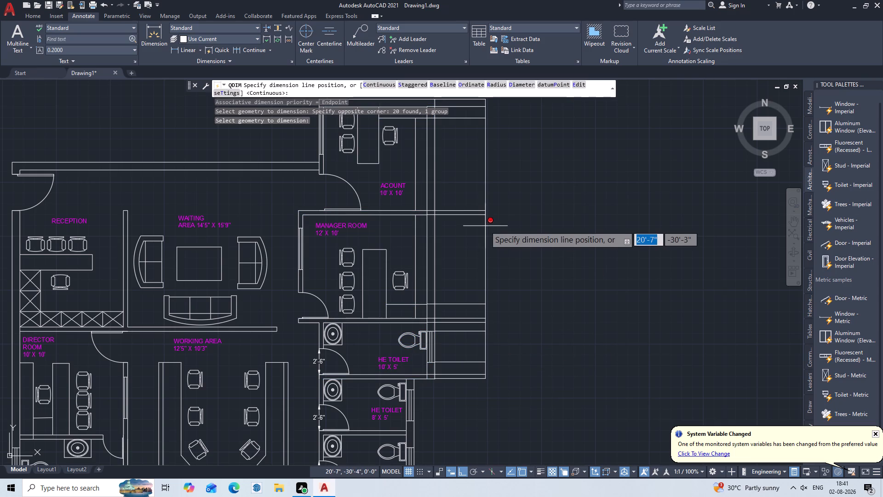
click(462, 247)
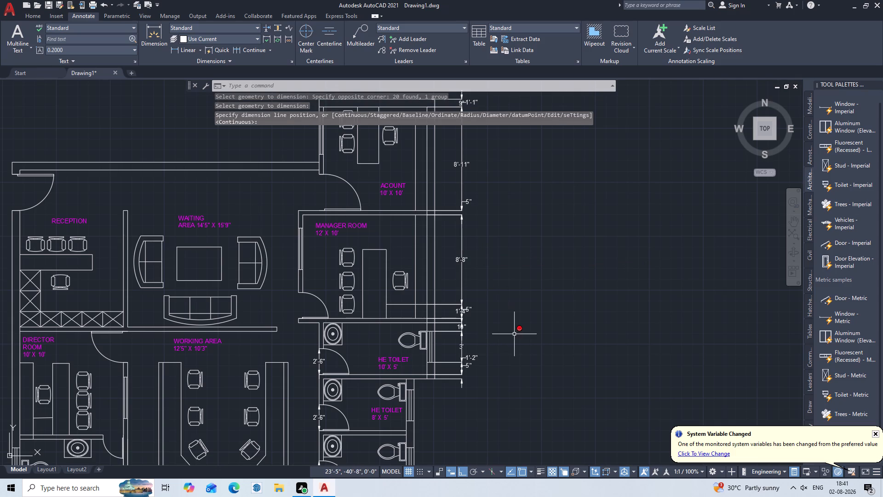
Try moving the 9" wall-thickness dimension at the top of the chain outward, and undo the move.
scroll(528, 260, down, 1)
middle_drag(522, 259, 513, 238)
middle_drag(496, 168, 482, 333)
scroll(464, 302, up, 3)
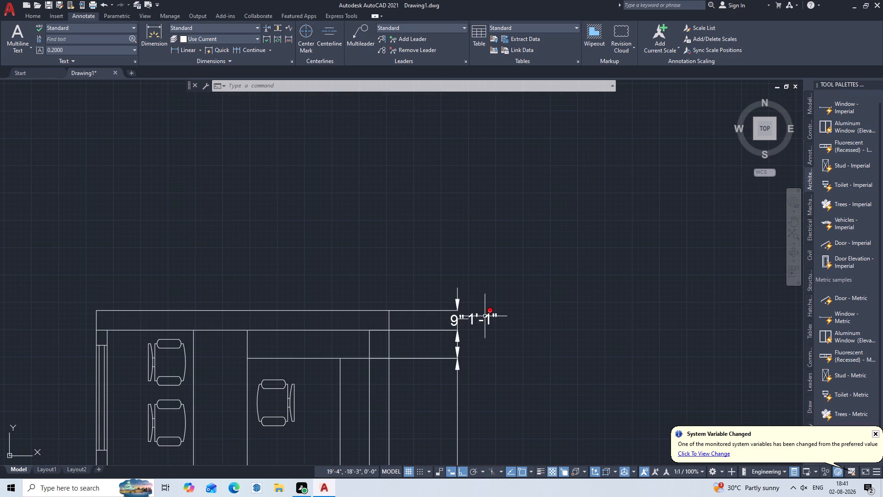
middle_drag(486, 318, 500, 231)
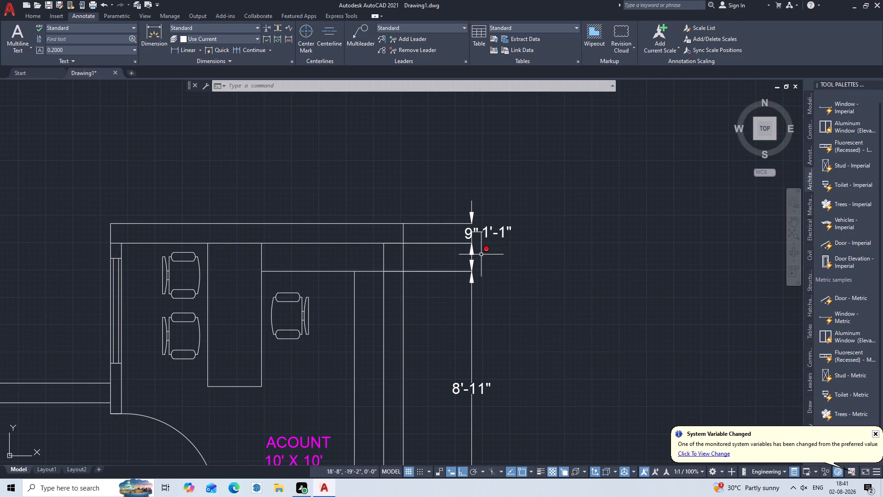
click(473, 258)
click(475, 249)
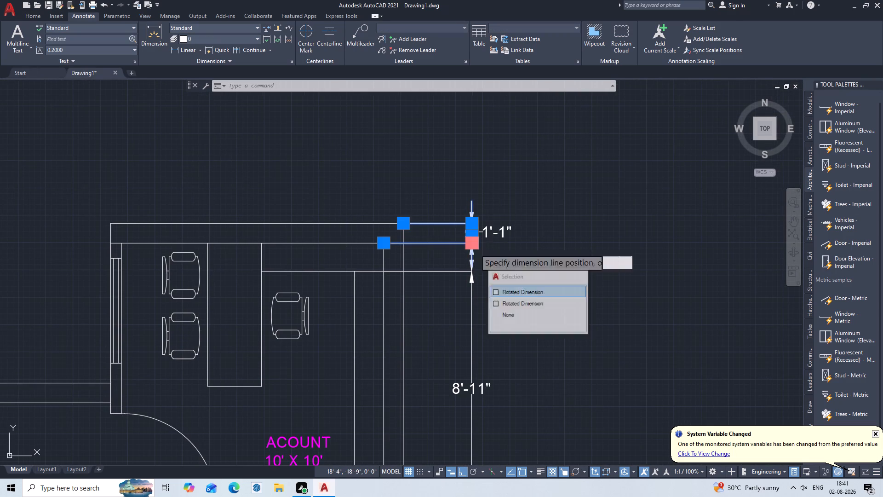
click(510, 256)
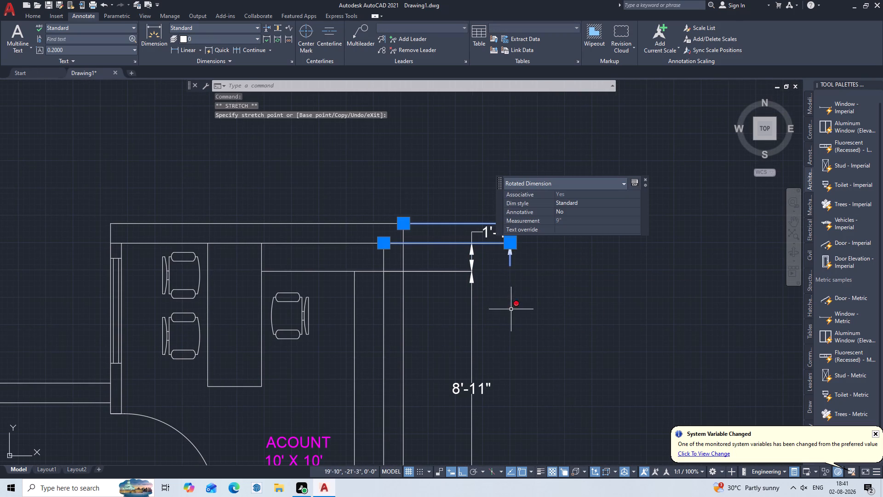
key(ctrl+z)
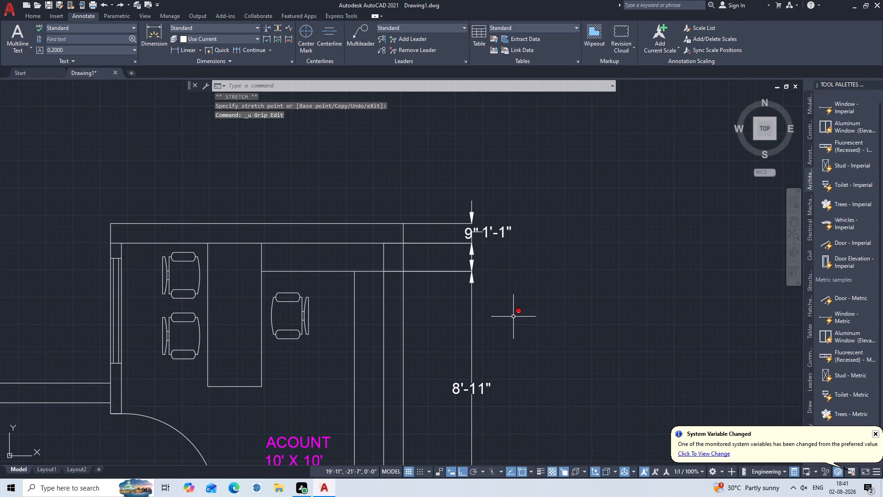
Move the 1'-1" dimension beside the ACOUNT room outward, clear of the 9" dimension text.
click(475, 259)
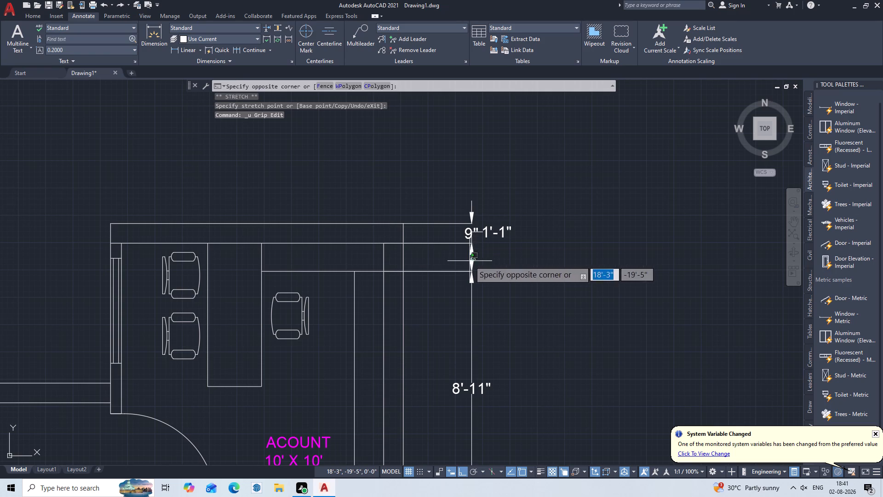
click(470, 261)
click(474, 272)
click(517, 273)
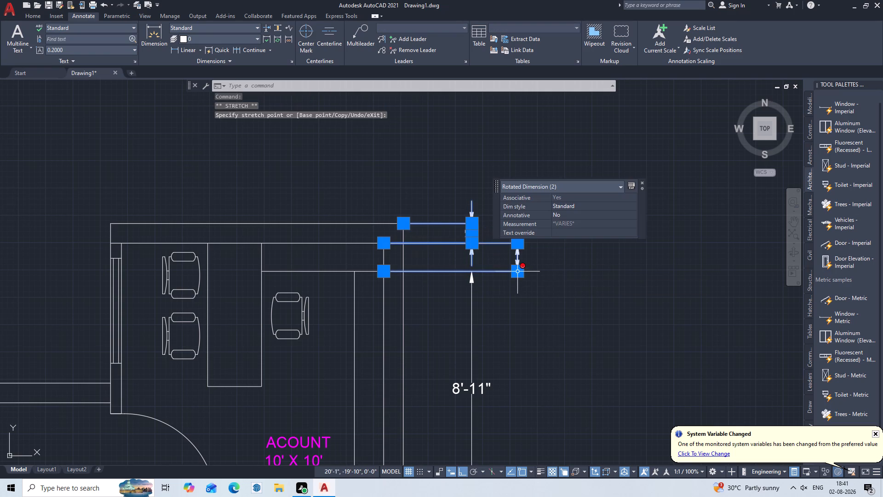
scroll(517, 289, down, 1)
key(Escape)
scroll(513, 306, down, 3)
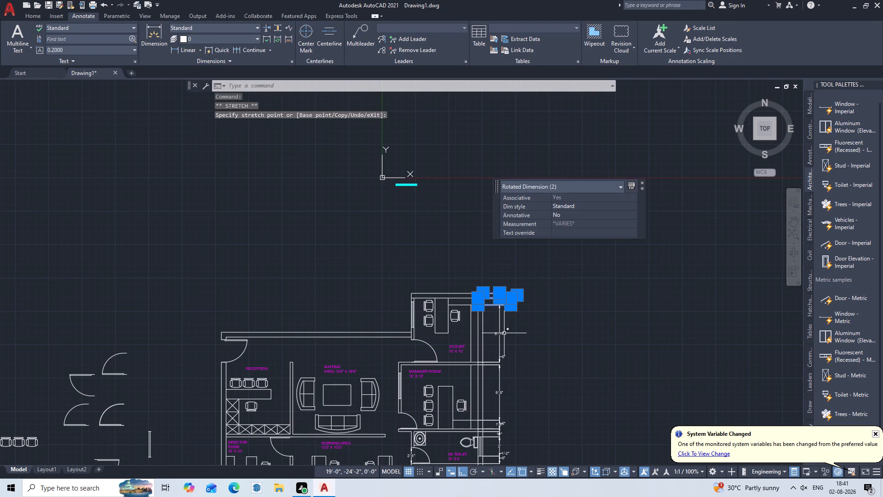
key(Escape)
Move the 10" dimension beside the 10' X 5' HE TOILET outward, away from the vertical dimension chain.
middle_drag(505, 334, 496, 198)
scroll(500, 205, up, 2)
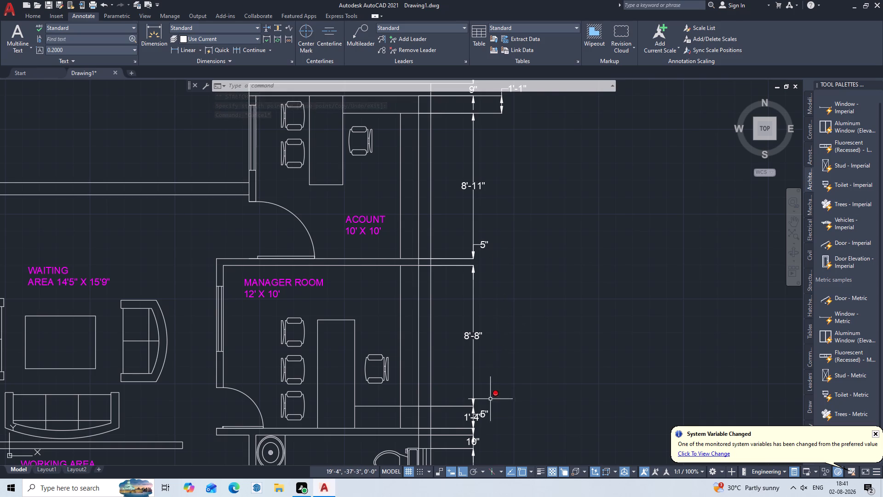
middle_drag(489, 399, 474, 303)
middle_drag(474, 333, 487, 301)
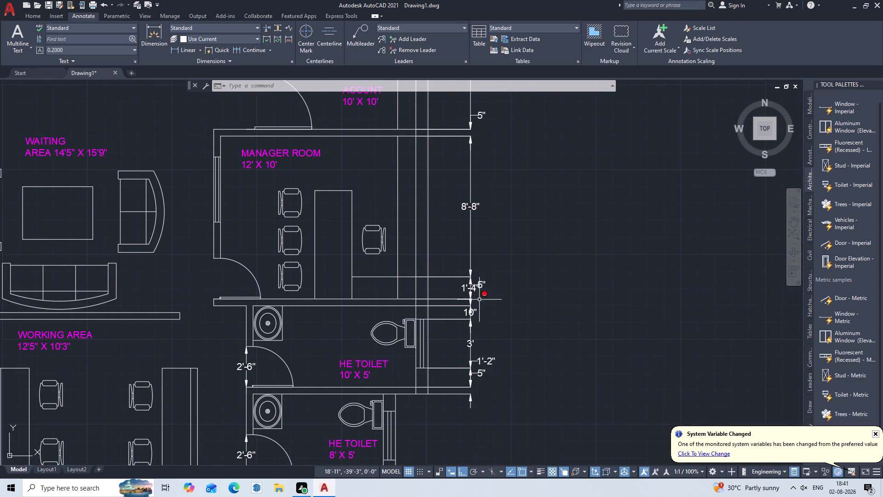
scroll(472, 297, up, 2)
click(464, 313)
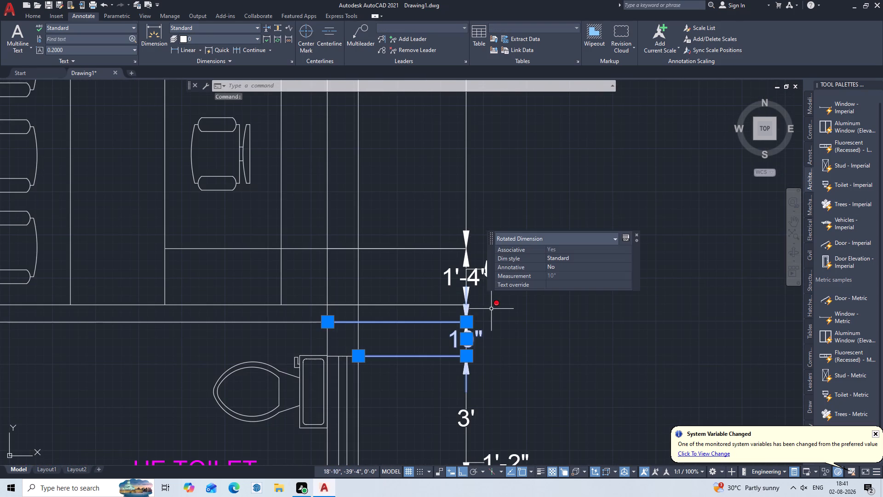
click(469, 339)
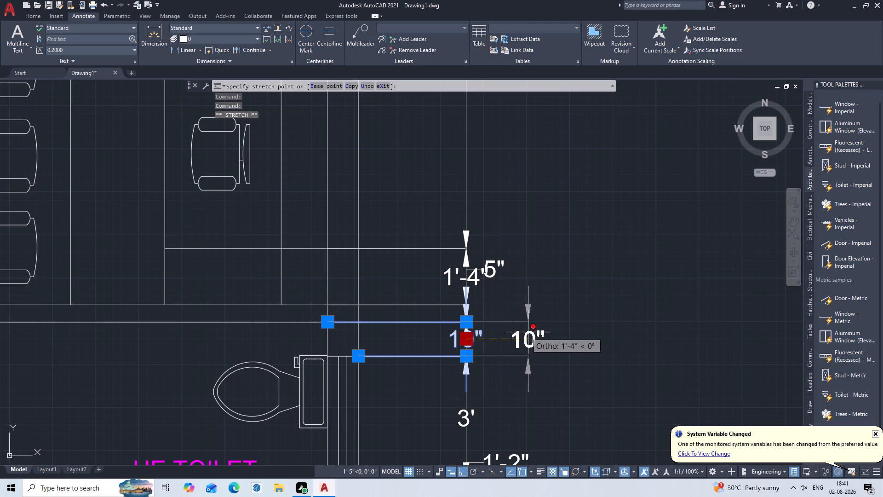
click(542, 333)
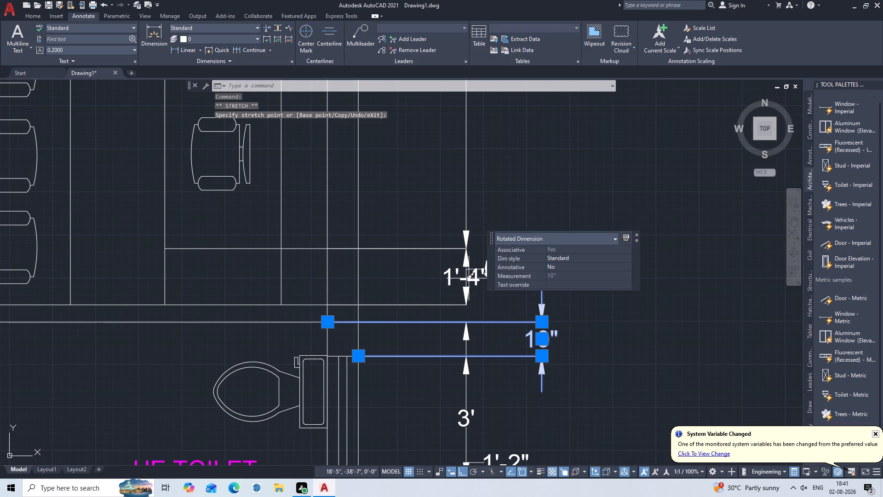
key(Escape)
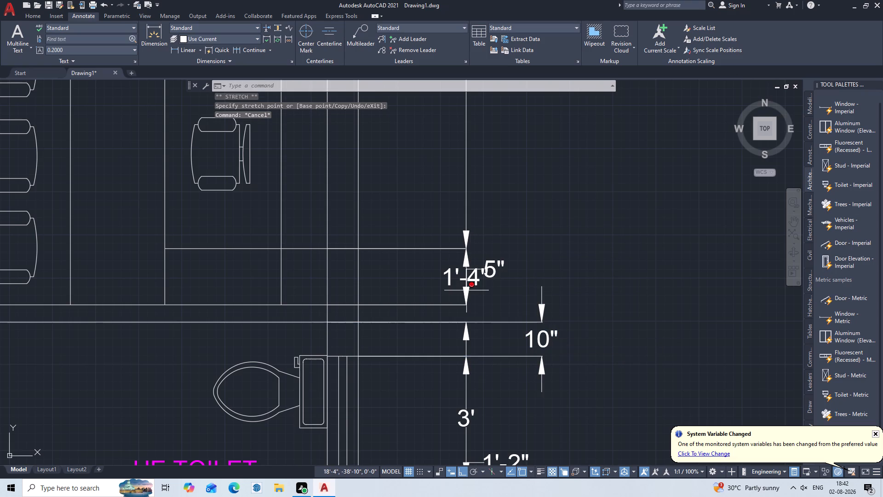
Move the 1'-4" dimension beside the MANAGER ROOM outward, clear of the overlapping 5" dimension text.
click(466, 290)
click(466, 292)
click(464, 292)
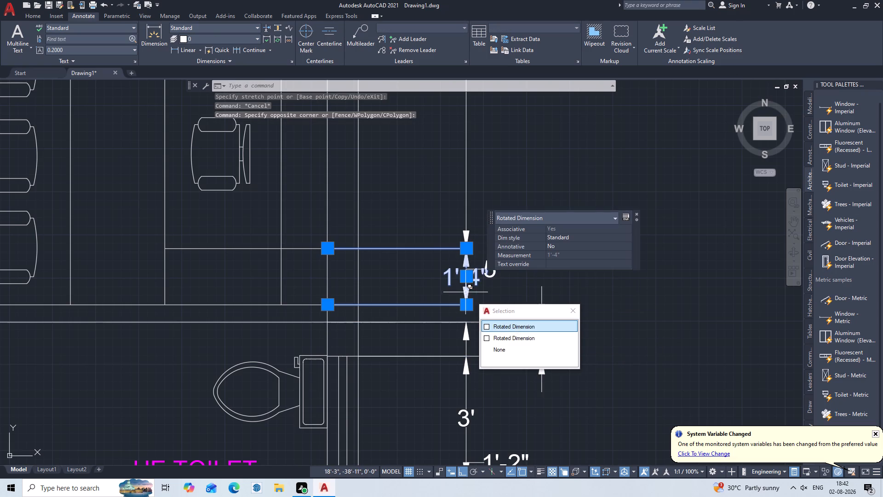
click(467, 277)
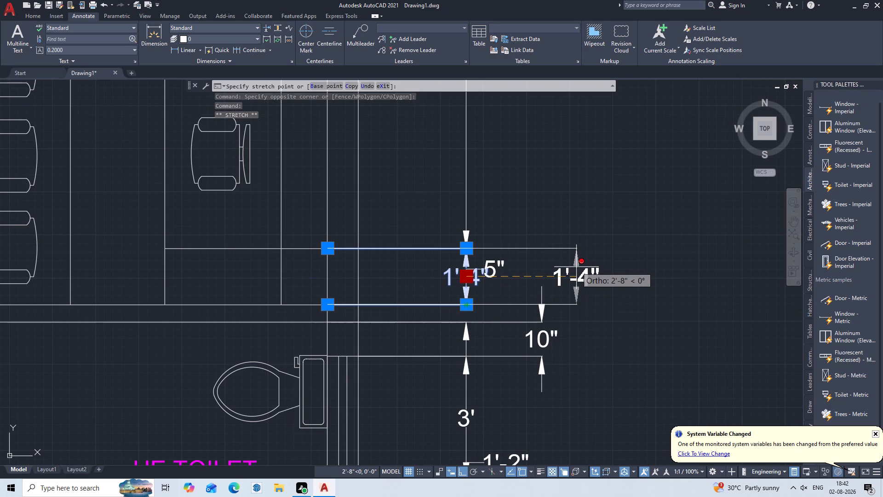
click(604, 261)
key(Escape)
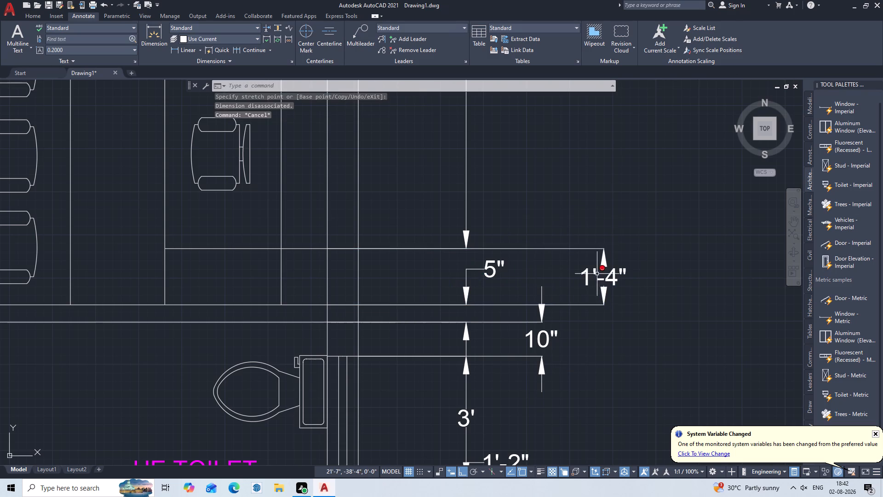
Move the 10" dimension beside the 10' X 5' HE TOILET closer to the vertical dimension chain.
scroll(587, 303, down, 2)
middle_drag(526, 283, 463, 192)
scroll(525, 205, up, 3)
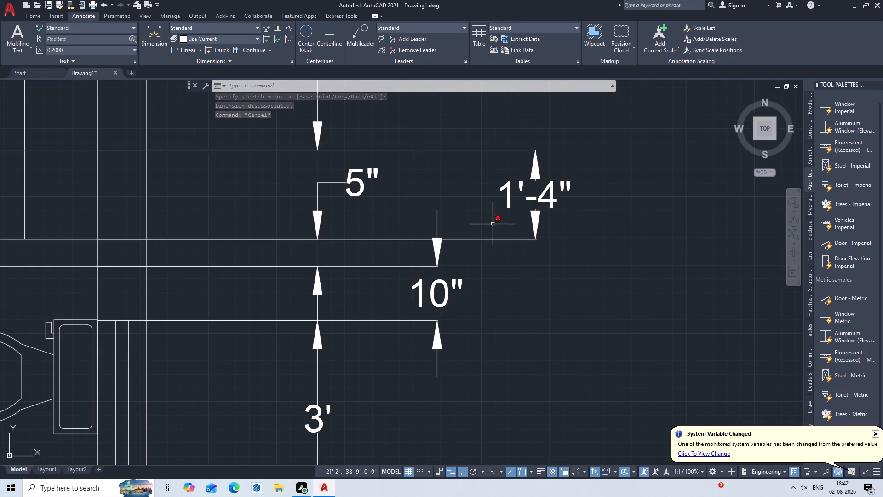
click(440, 243)
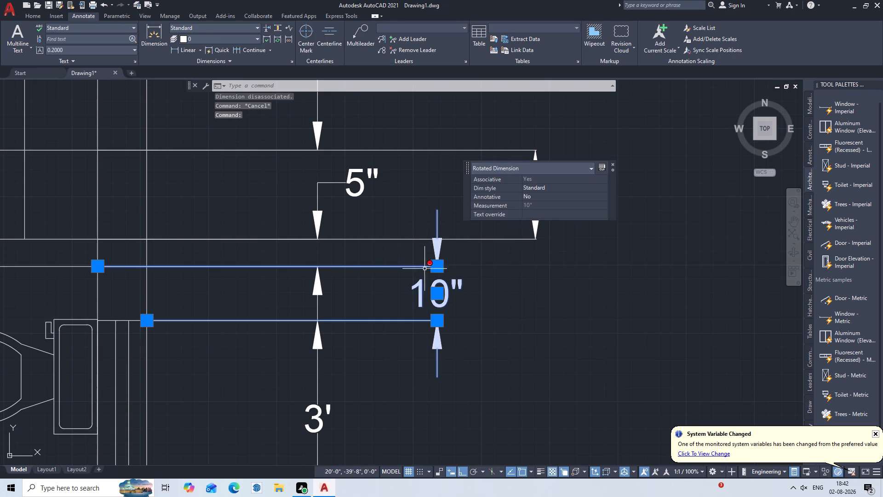
click(432, 269)
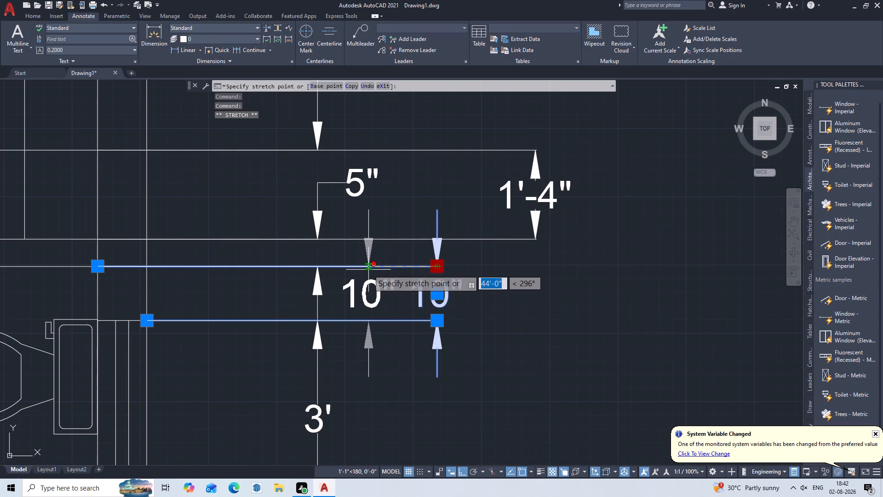
click(368, 270)
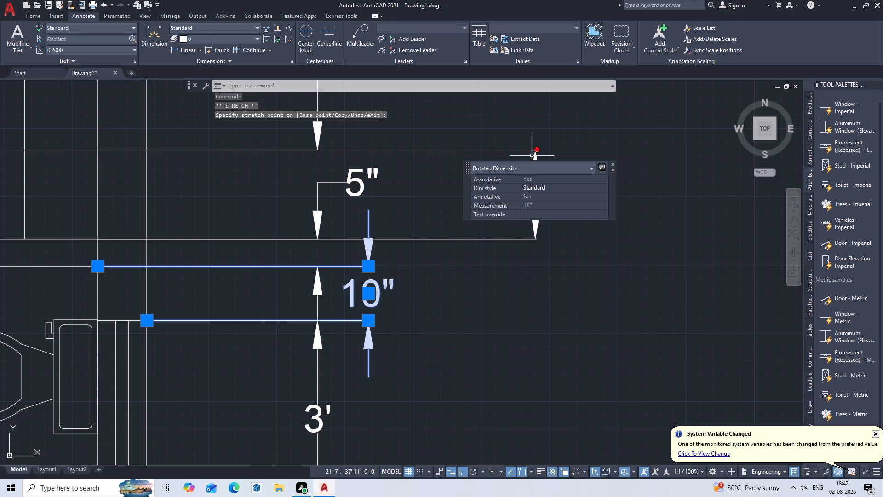
Move the 1'-4" dimension inward, so it sits just outside the 5" dimension text.
click(535, 159)
click(534, 149)
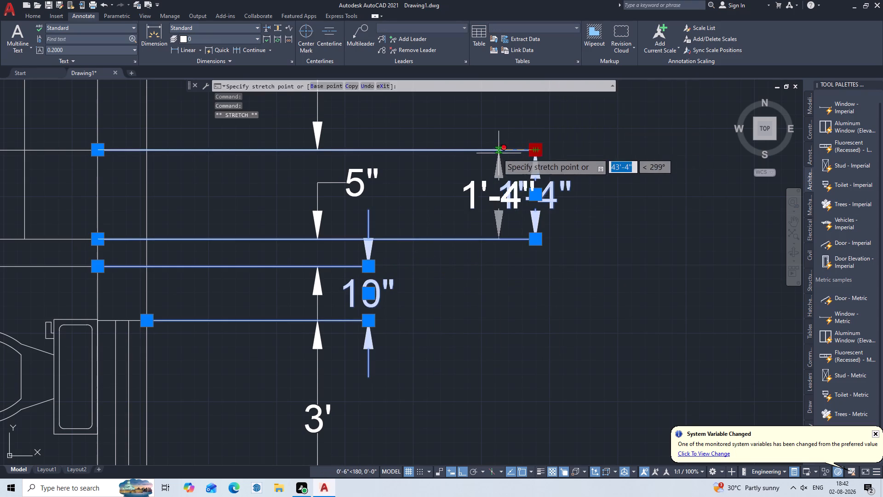
click(420, 153)
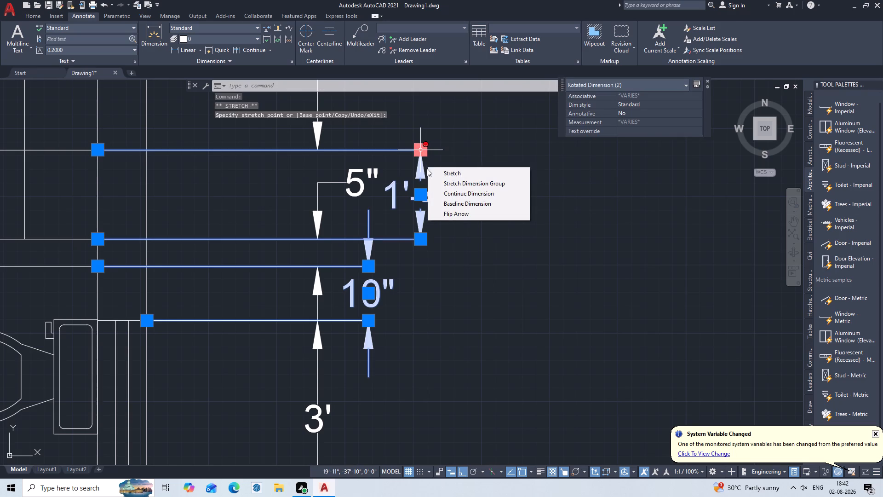
key(Escape)
scroll(444, 224, down, 2)
key(Escape)
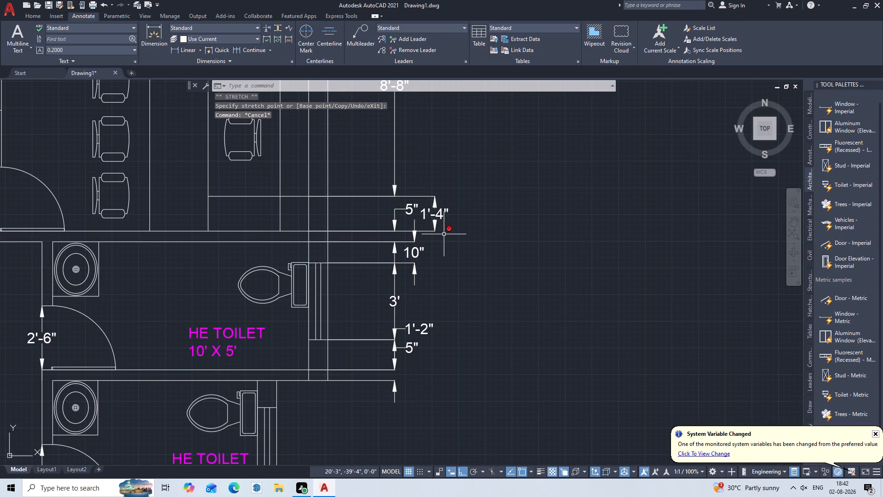
Move the 1'-2" dimension beside the 10' X 5' HE TOILET outward, clear of the 5" dimension text.
scroll(444, 234, down, 2)
scroll(440, 276, up, 2)
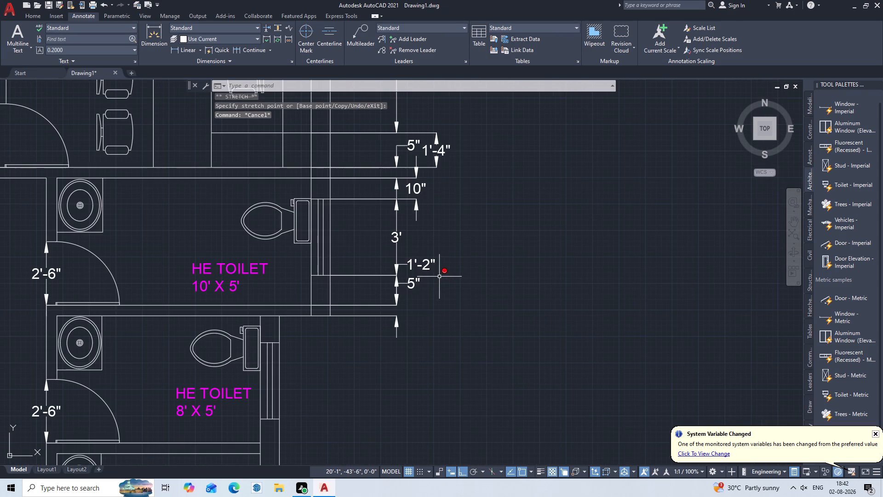
scroll(407, 239, up, 1)
middle_drag(414, 255, 482, 237)
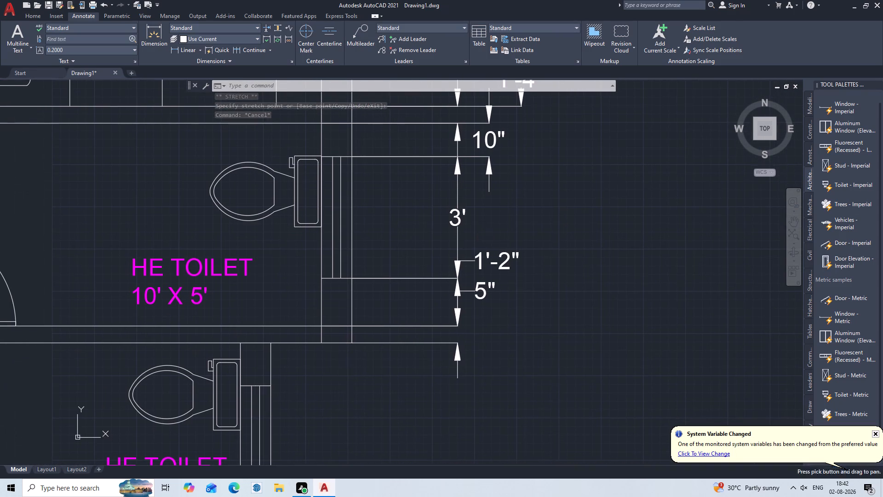
click(460, 292)
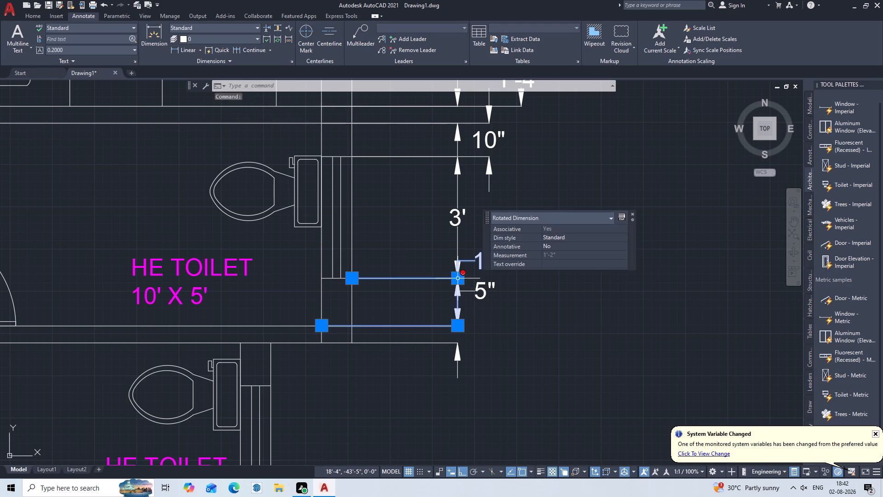
click(455, 275)
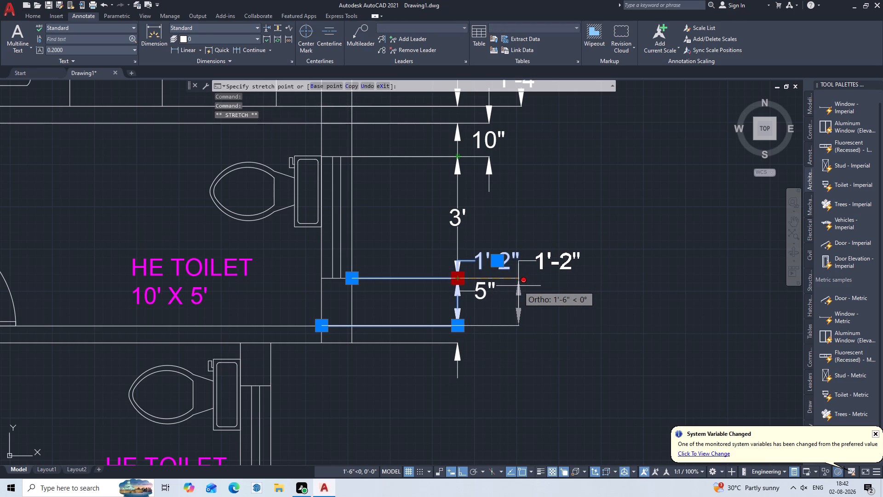
click(518, 286)
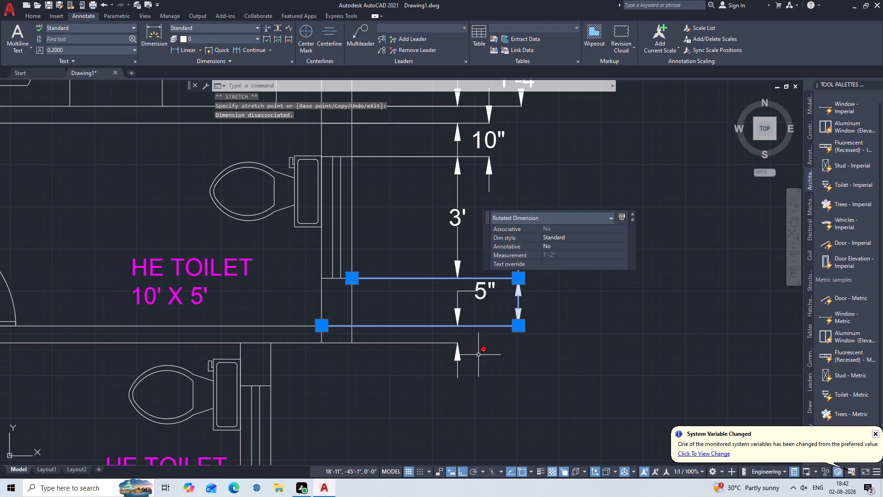
key(Escape)
Quick-dimension the outer wall from the 8' X 5' HE TOILET to the SHE TOILET above the PANTRY, placing a continuous vertical chain aligned with the existing one.
scroll(479, 370, down, 1)
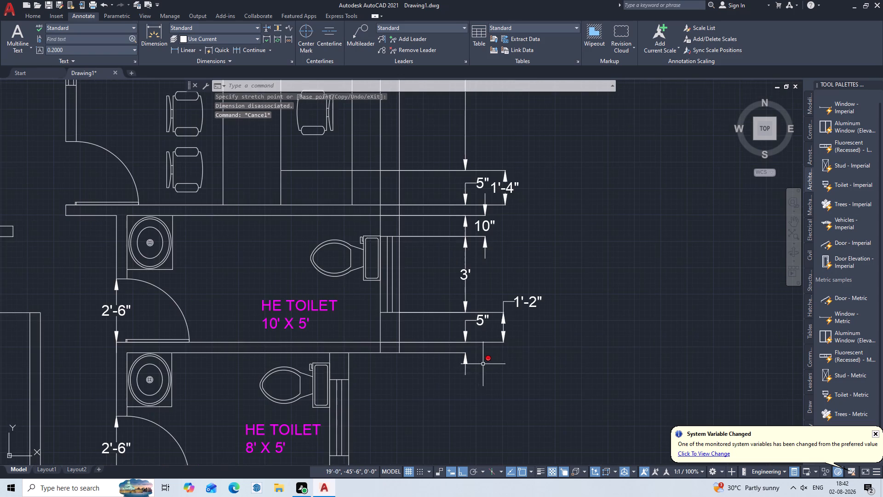
scroll(499, 253, down, 2)
middle_drag(499, 253, 614, 339)
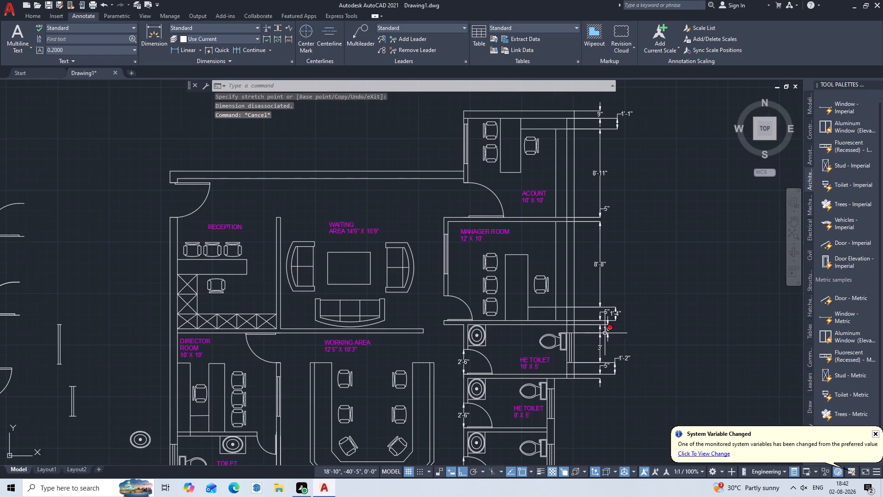
middle_drag(539, 313, 295, 121)
middle_drag(334, 272, 336, 272)
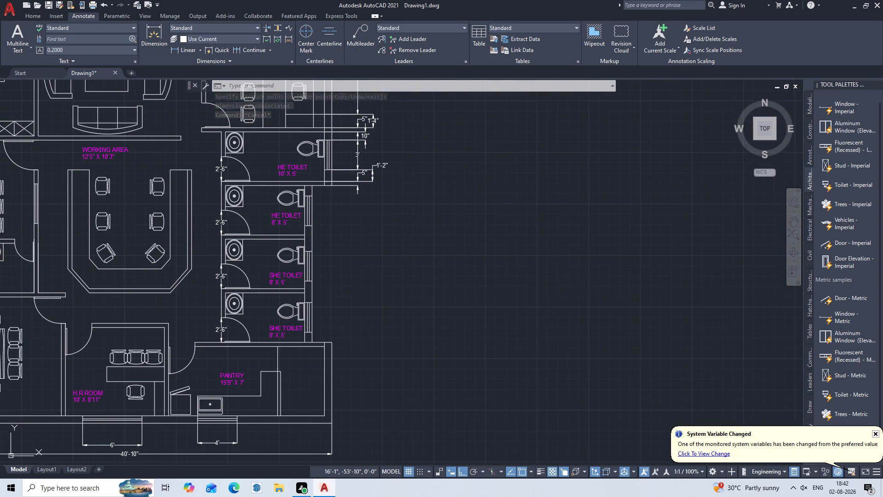
middle_drag(336, 272, 369, 230)
scroll(362, 150, up, 2)
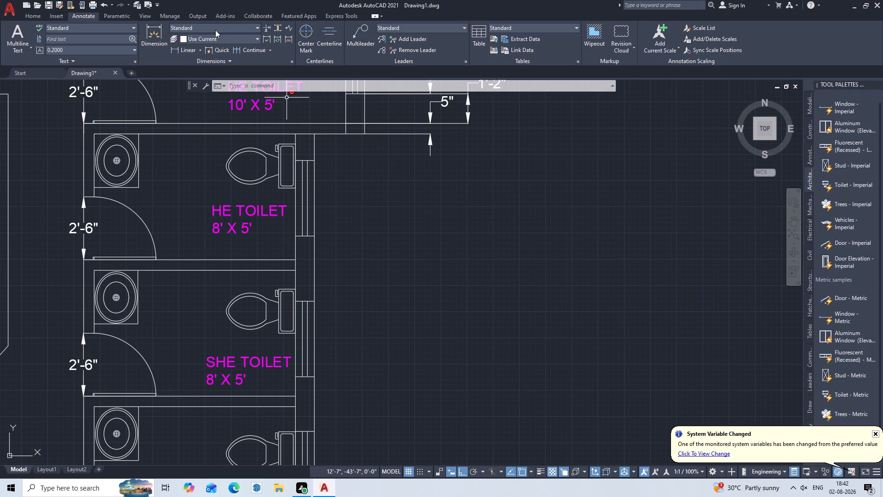
click(226, 48)
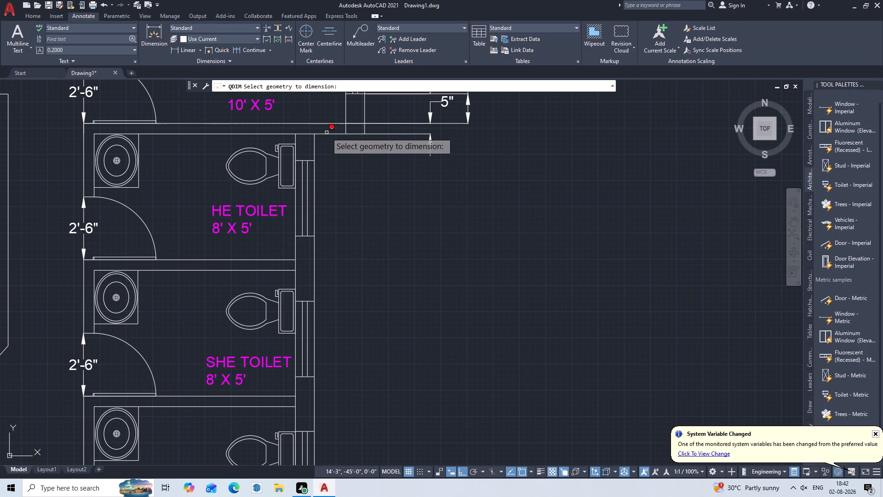
click(327, 127)
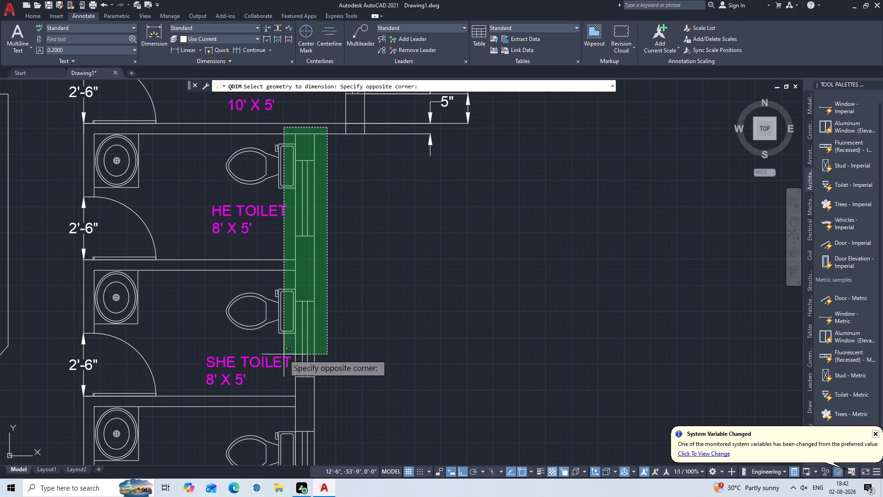
scroll(284, 354, down, 2)
middle_drag(284, 356, 412, 200)
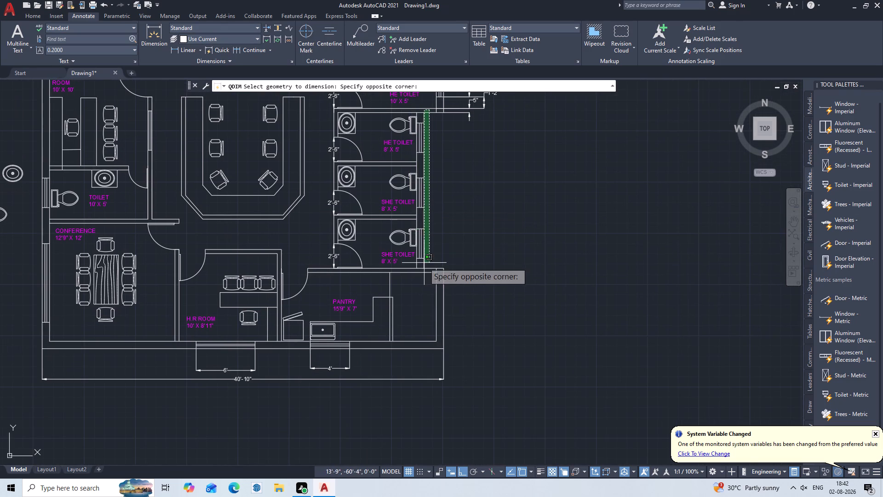
scroll(418, 265, up, 3)
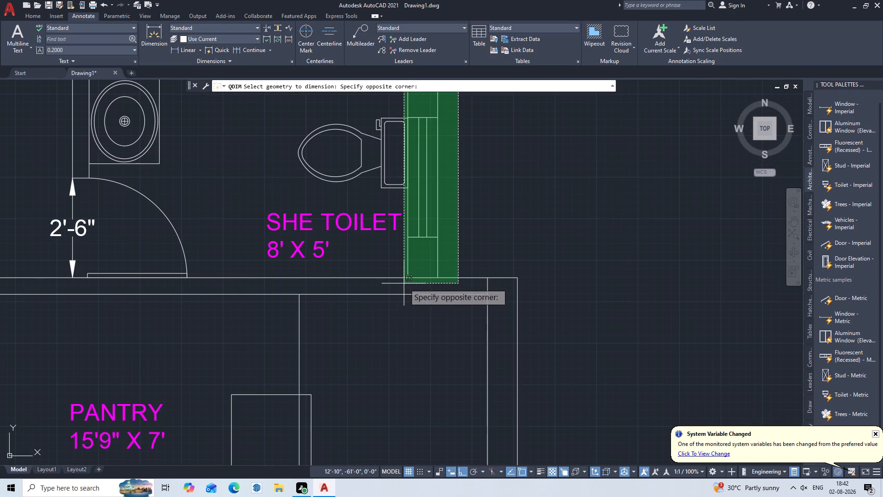
click(405, 283)
key(Return)
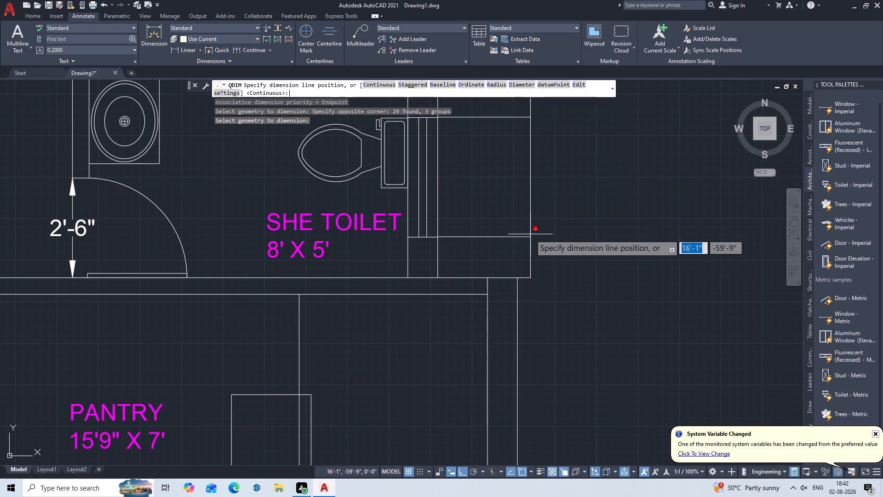
middle_drag(519, 215, 489, 352)
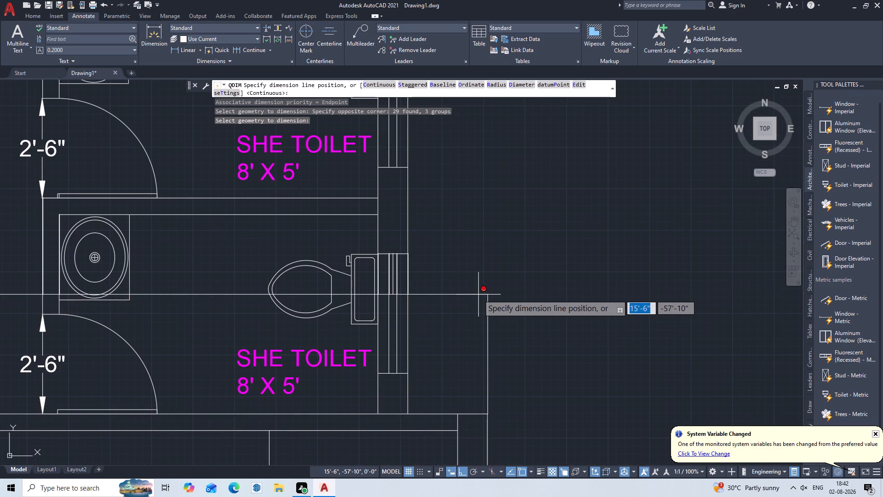
middle_drag(587, 278, 510, 427)
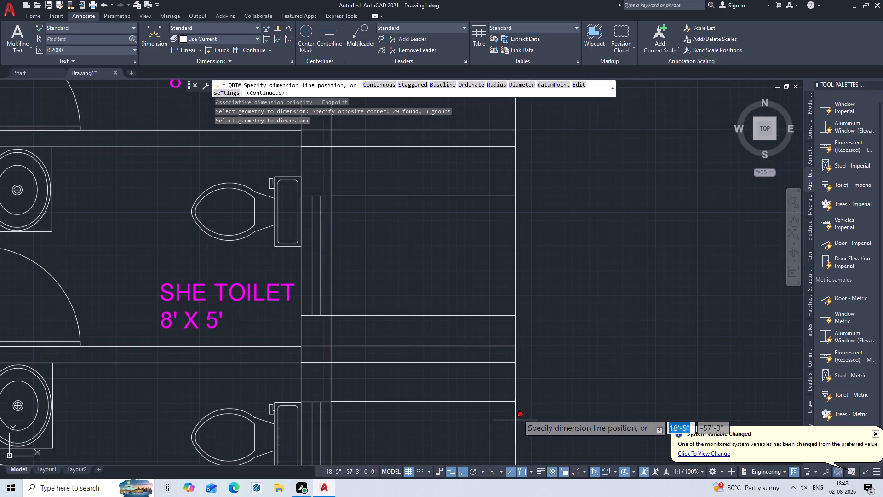
scroll(517, 410, down, 2)
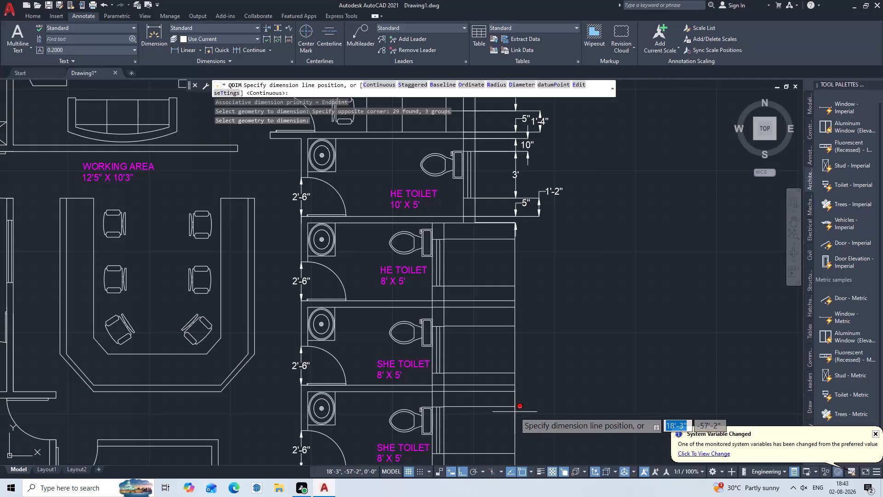
click(515, 412)
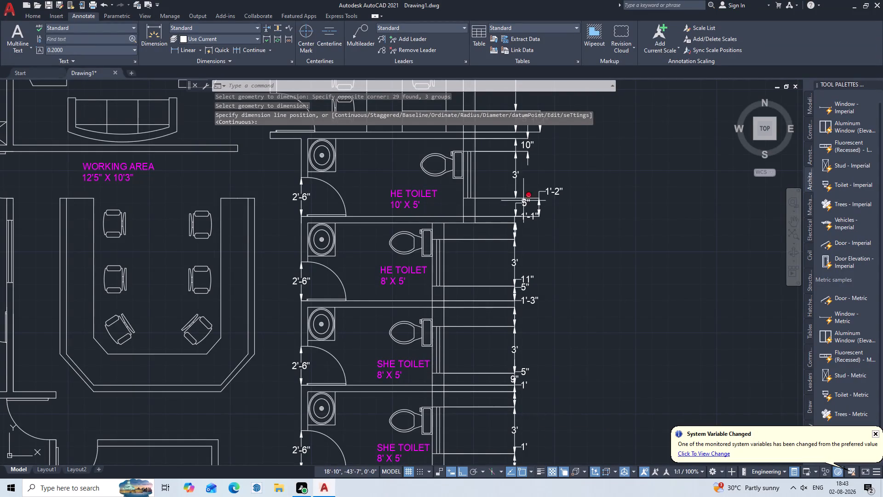
Move the 1'-1" dimension at the top of the 8' X 5' HE TOILET outward from the chain.
scroll(514, 240, up, 2)
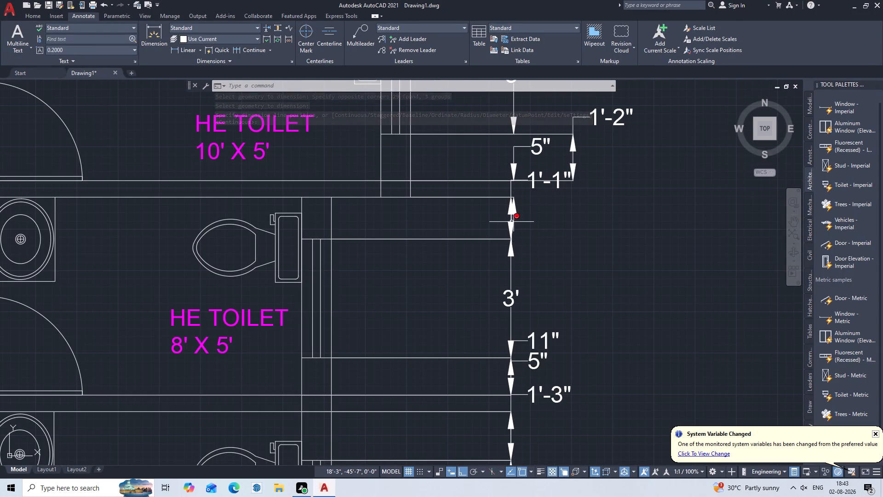
click(510, 225)
click(508, 199)
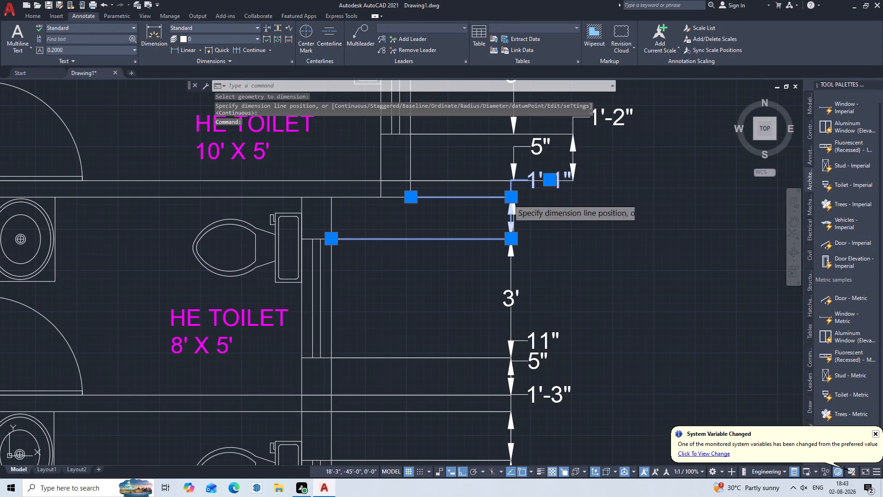
click(593, 206)
key(Escape)
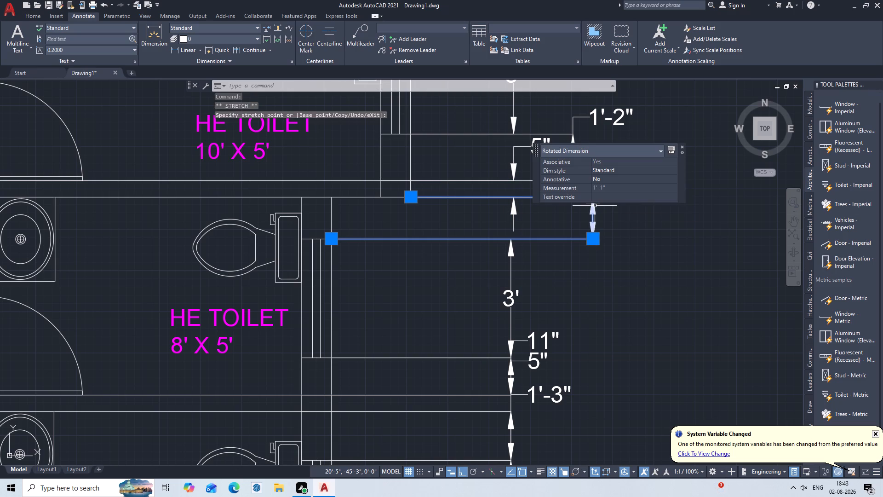
Move the 5" partition-wall dimension between the 8' X 5' HE TOILET and the adjoining SHE TOILET outward from the chain.
middle_drag(584, 247, 510, 92)
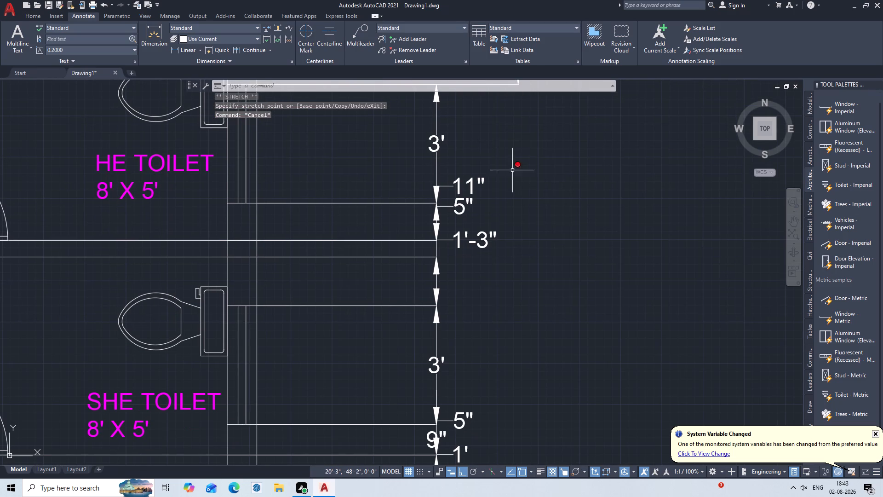
click(464, 205)
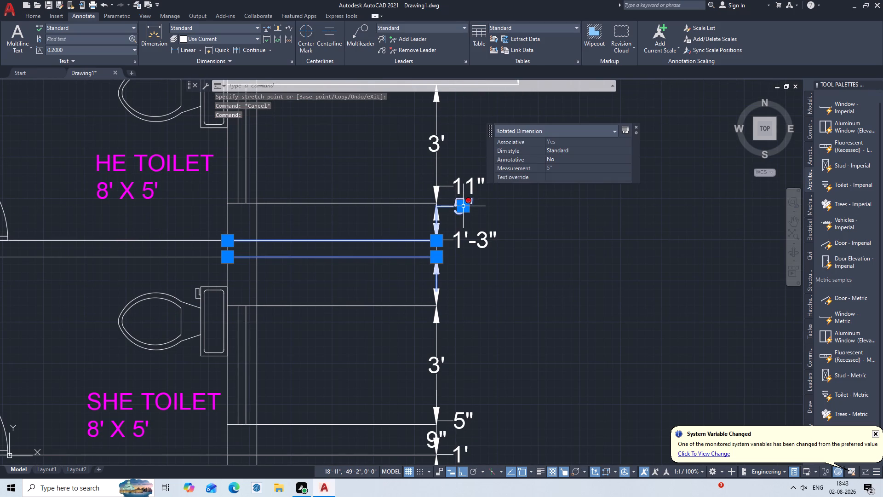
click(464, 206)
click(550, 205)
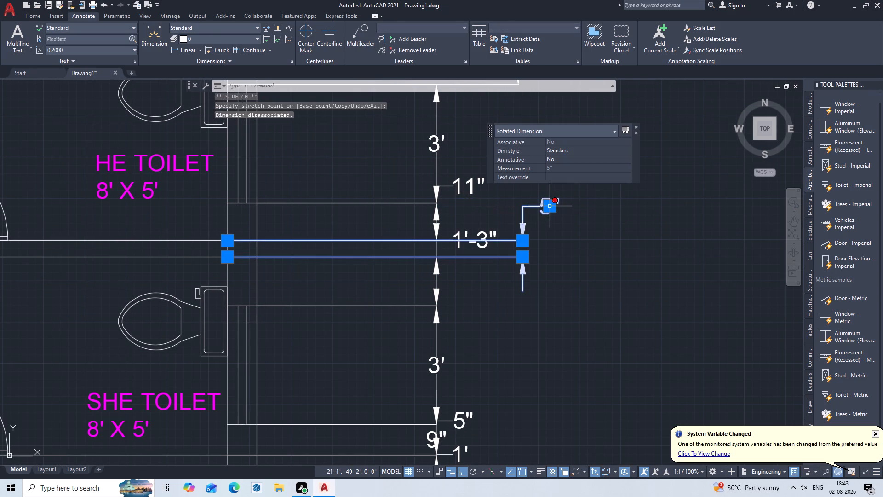
key(Escape)
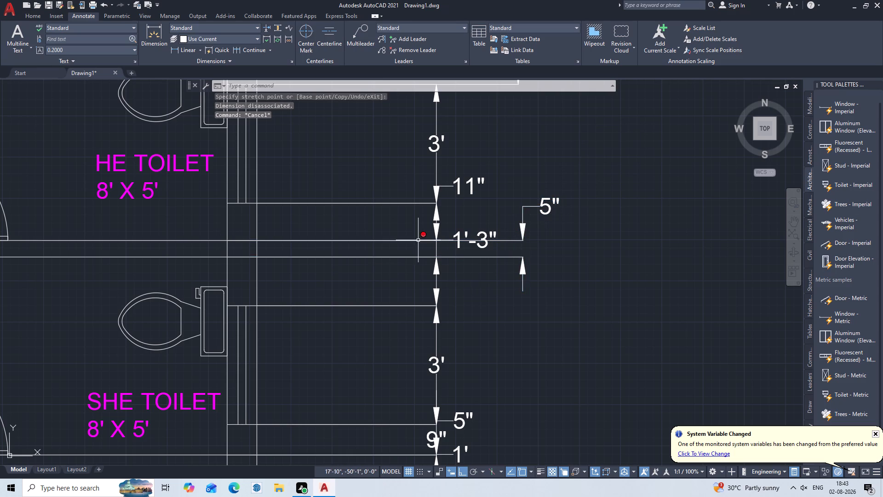
Move the 1'-3" dimension at the top of the upper SHE TOILET outward, with its text between the extension lines.
scroll(496, 267, down, 3)
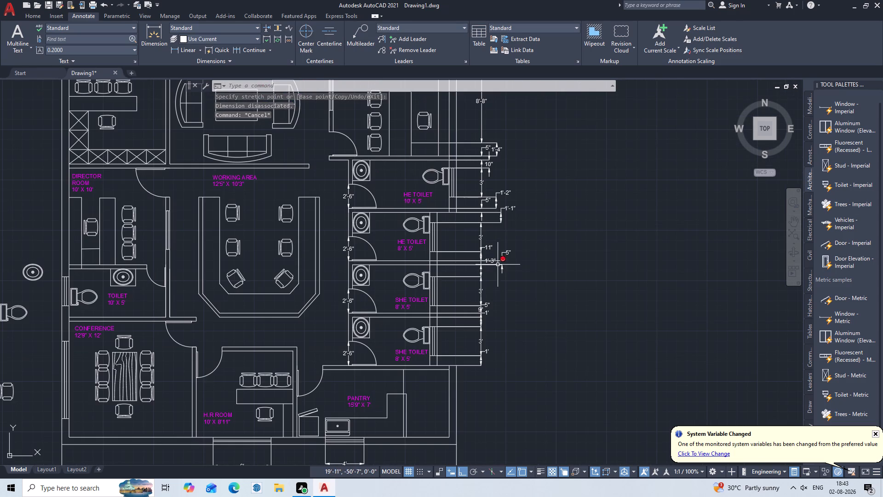
scroll(484, 272, up, 2)
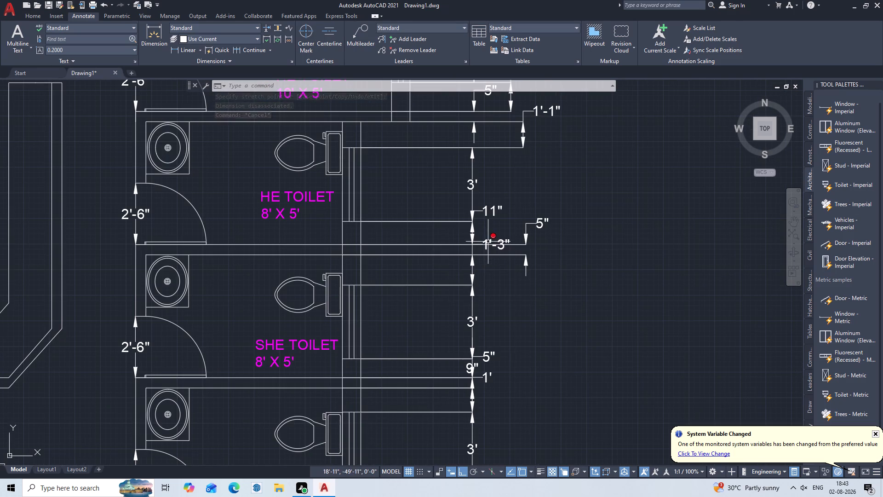
scroll(488, 242, up, 2)
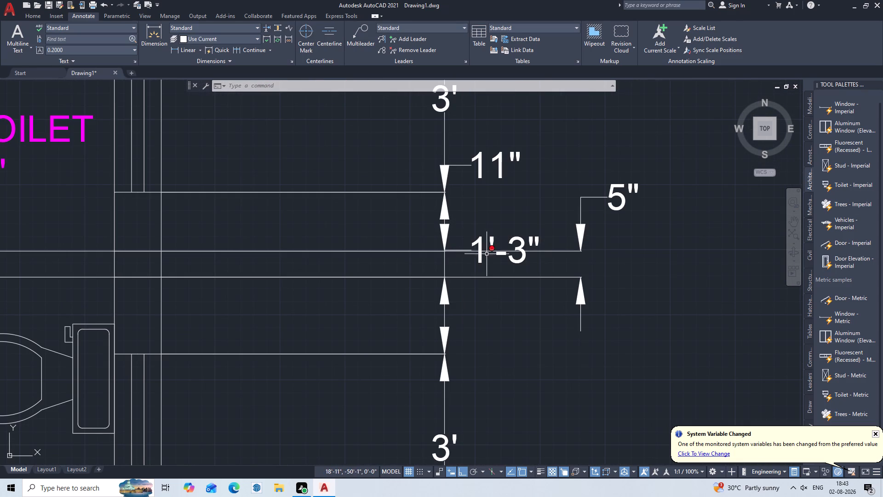
click(522, 241)
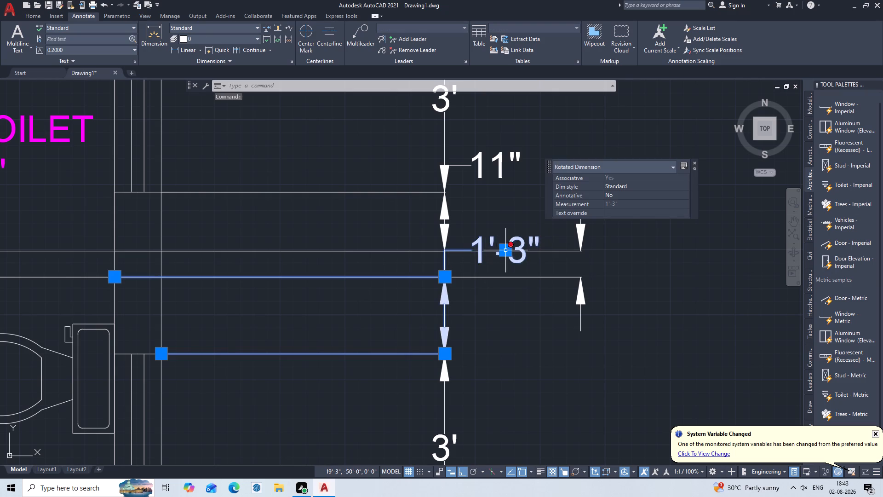
click(506, 248)
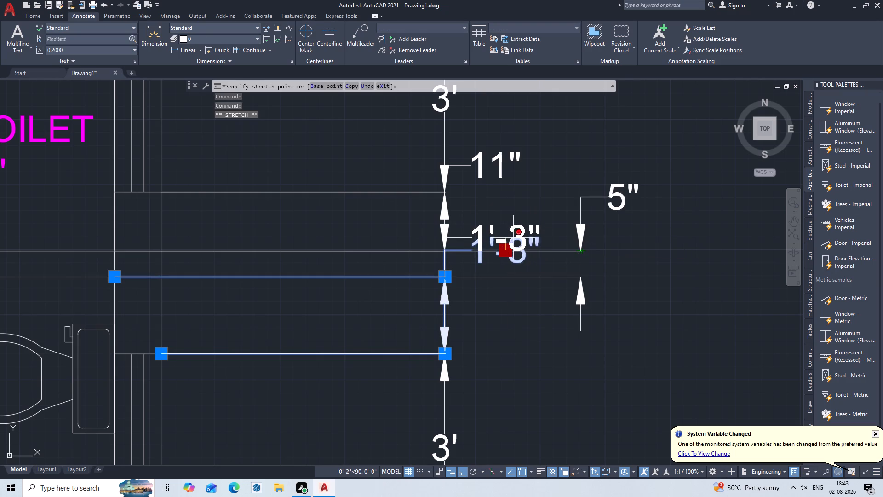
click(516, 311)
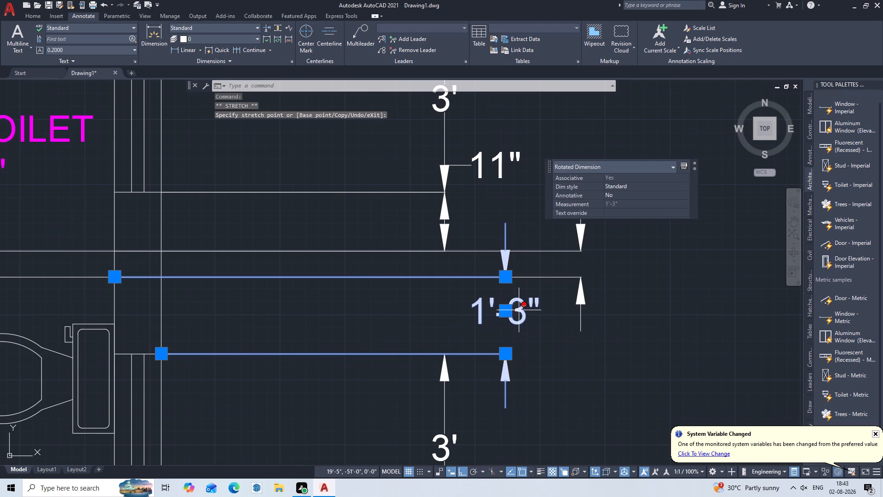
key(Escape)
Move the 5" partition-wall dimension between the two SHE TOILETs outward from the chain.
scroll(510, 334, down, 1)
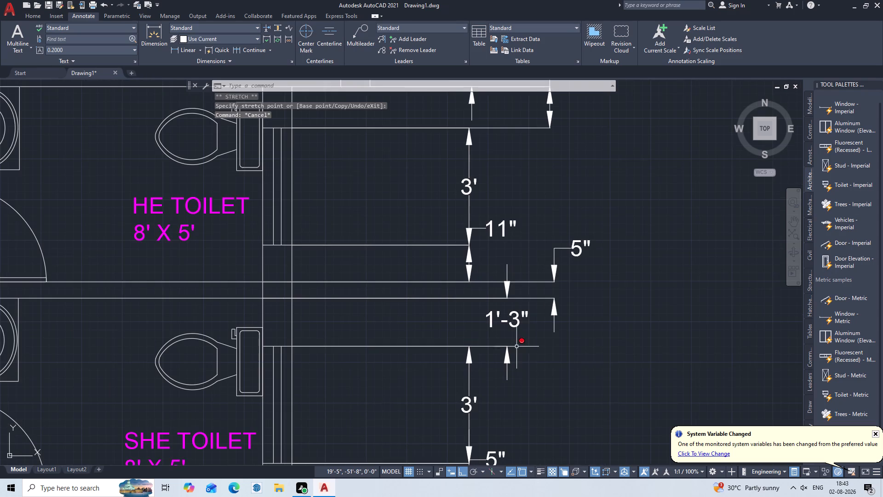
middle_drag(516, 352, 488, 232)
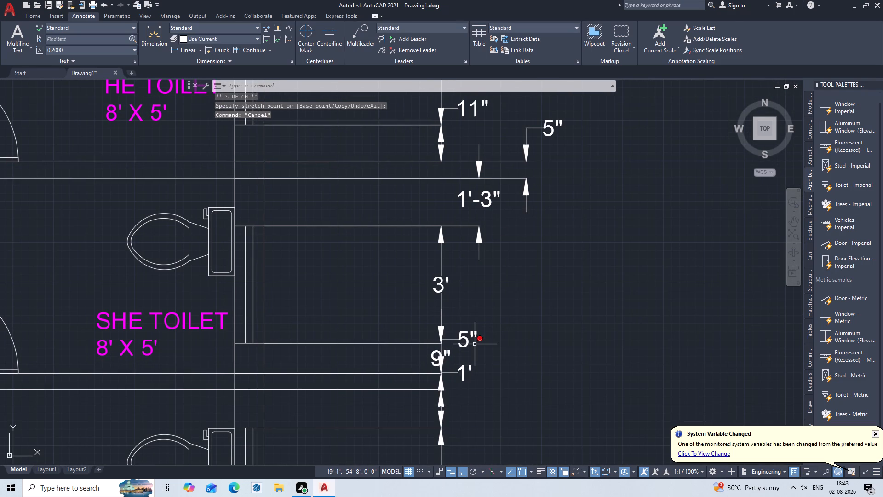
middle_drag(477, 335, 477, 292)
scroll(453, 323, up, 2)
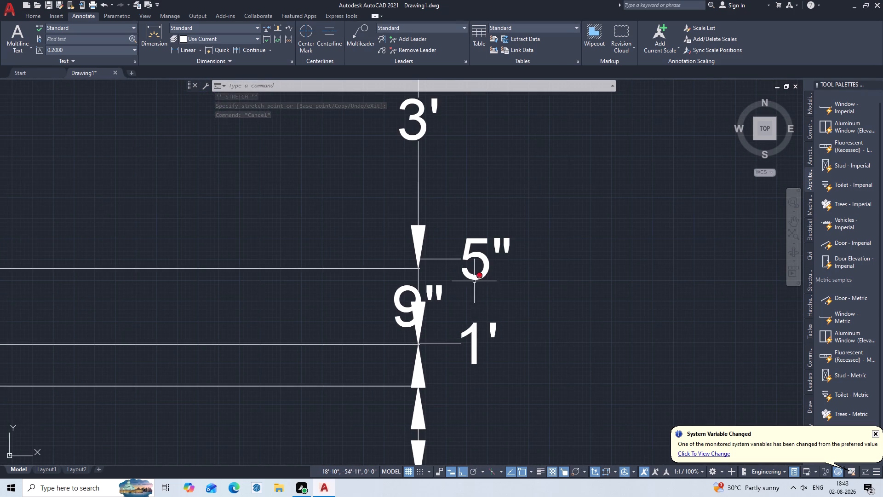
click(474, 264)
click(488, 269)
click(489, 246)
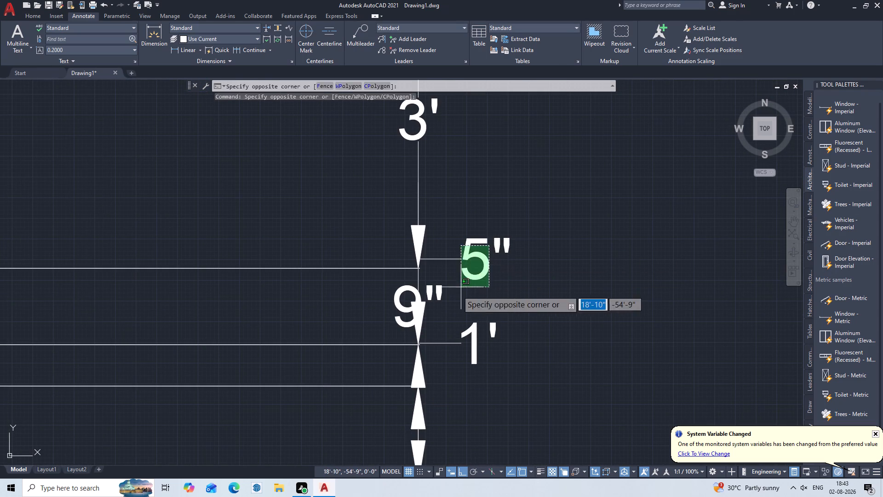
click(451, 302)
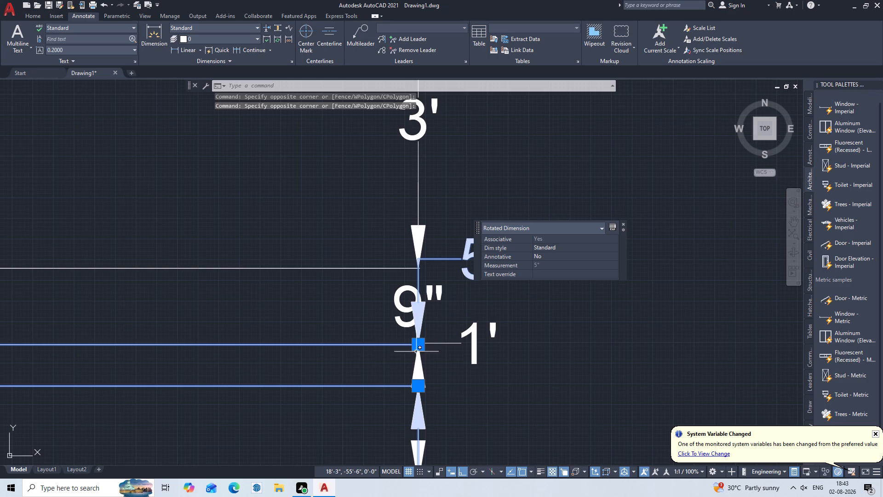
click(418, 348)
click(542, 337)
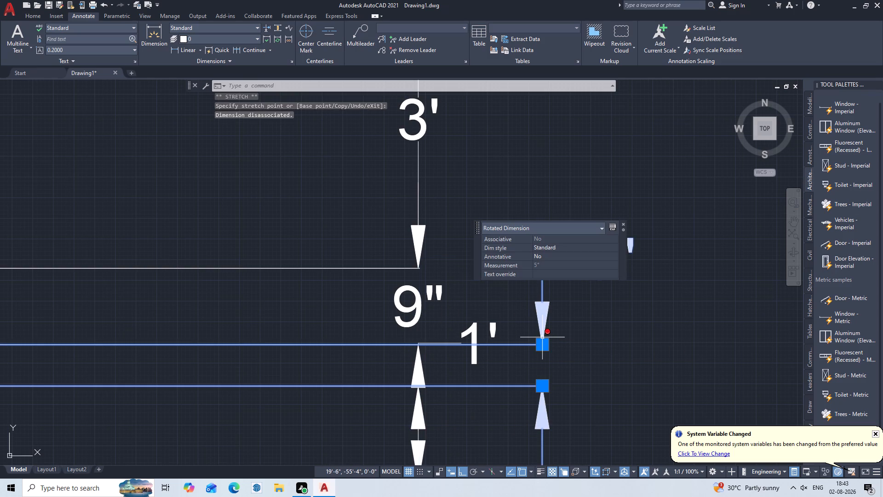
key(Escape)
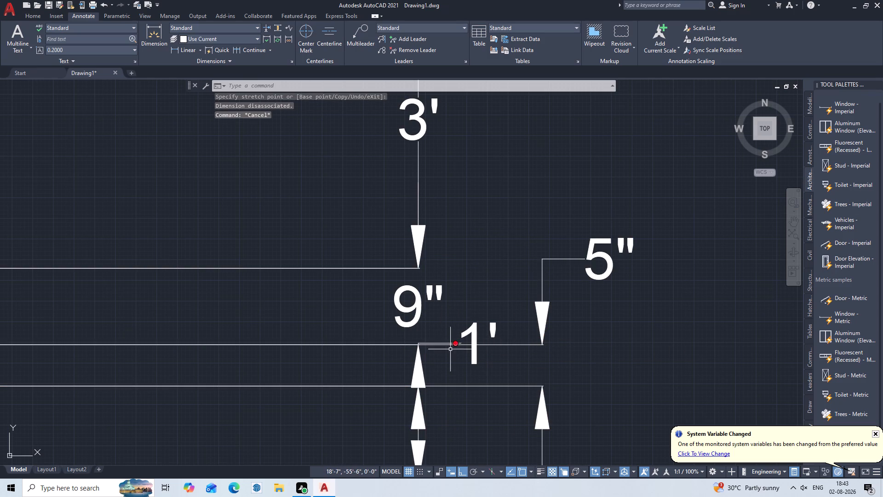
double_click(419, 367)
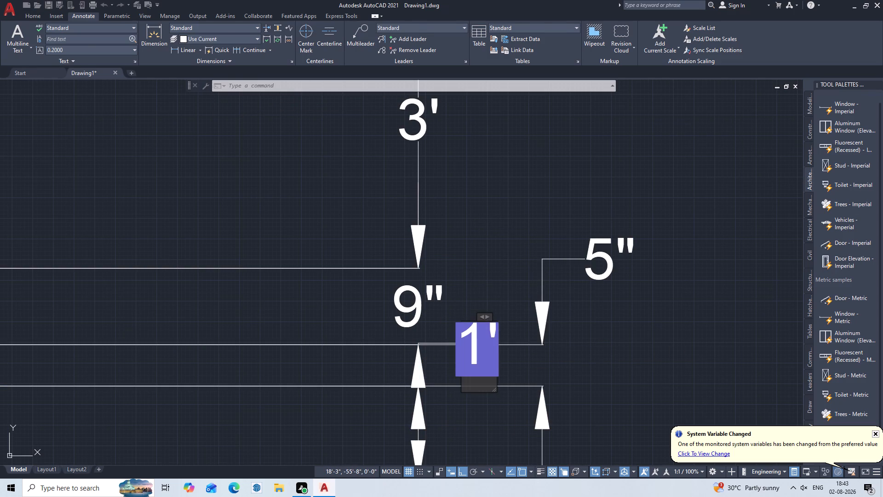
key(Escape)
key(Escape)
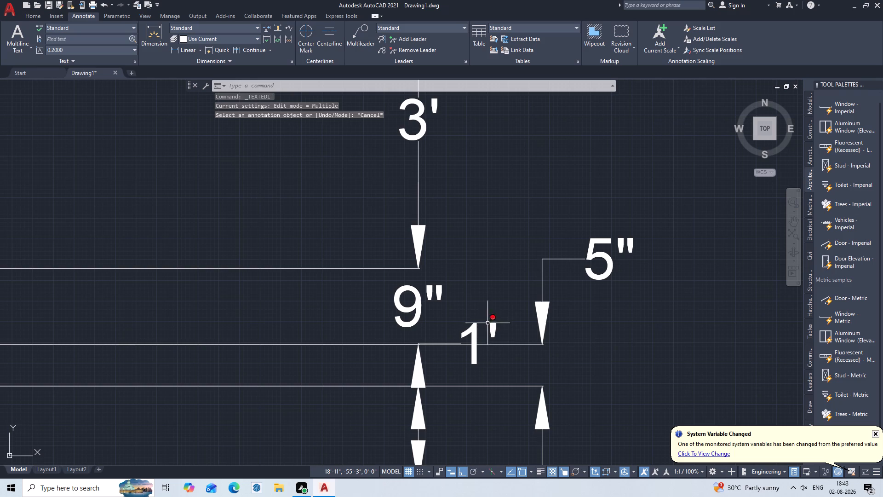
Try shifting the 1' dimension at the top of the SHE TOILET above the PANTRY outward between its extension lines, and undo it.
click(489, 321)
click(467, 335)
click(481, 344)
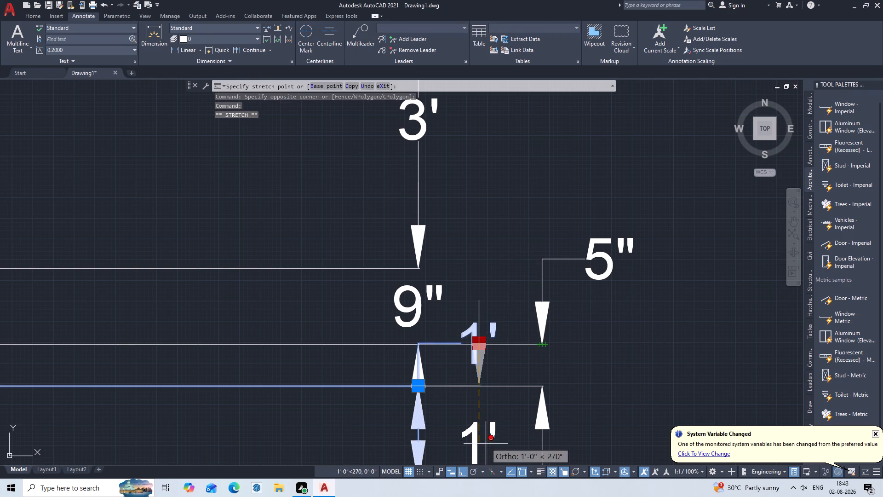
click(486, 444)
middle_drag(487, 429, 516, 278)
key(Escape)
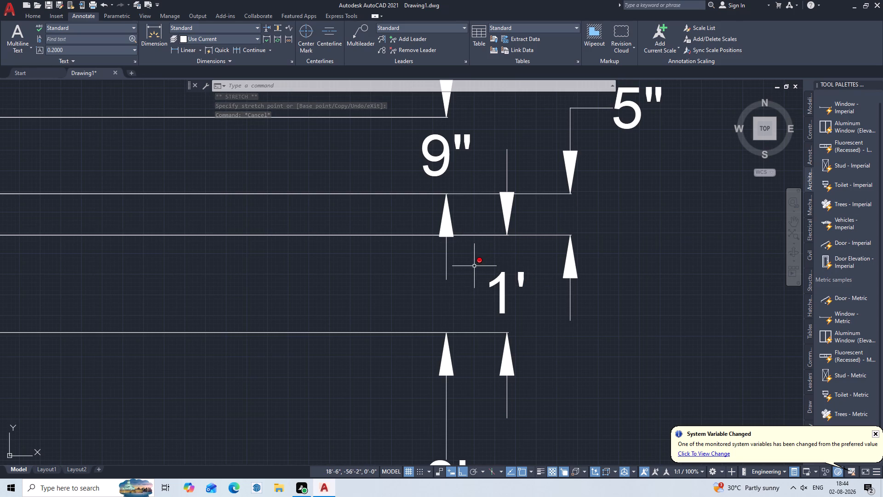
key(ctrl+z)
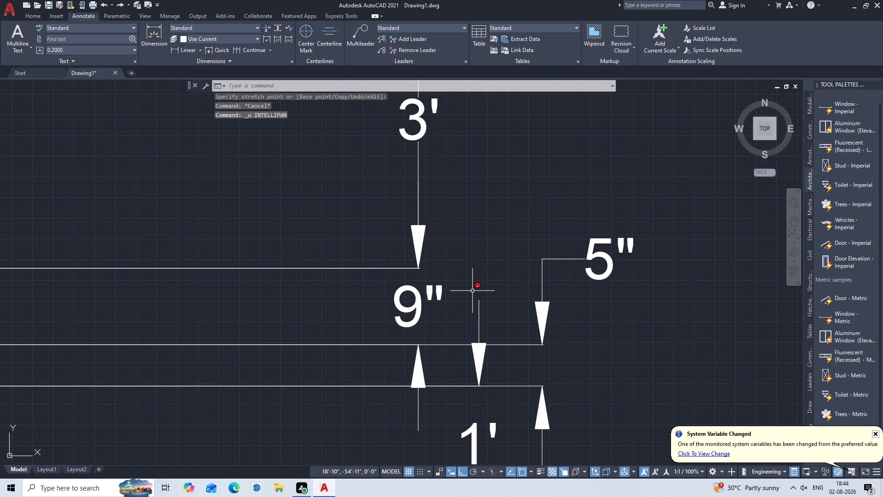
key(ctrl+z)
Move the 1' dimension at the top of the lower SHE TOILET inward from the chain, centring its text between the extension lines.
scroll(471, 291, down, 1)
middle_drag(464, 306, 452, 151)
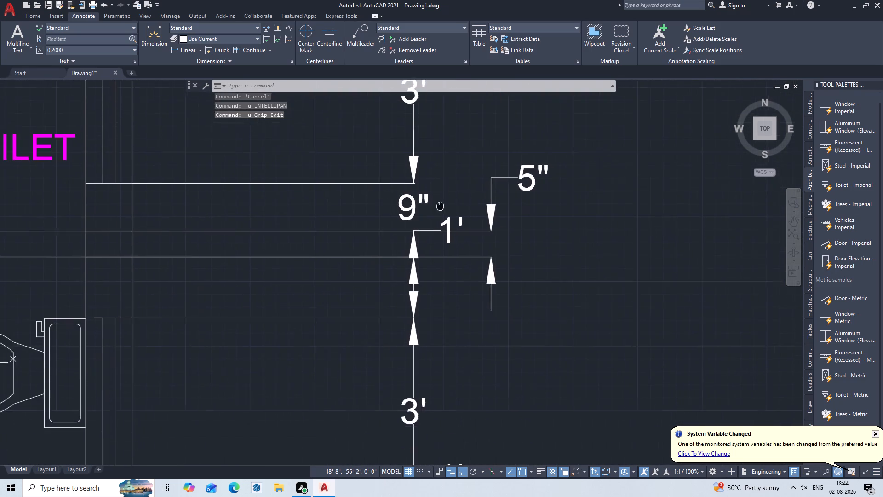
middle_drag(452, 151, 454, 148)
scroll(455, 216, down, 1)
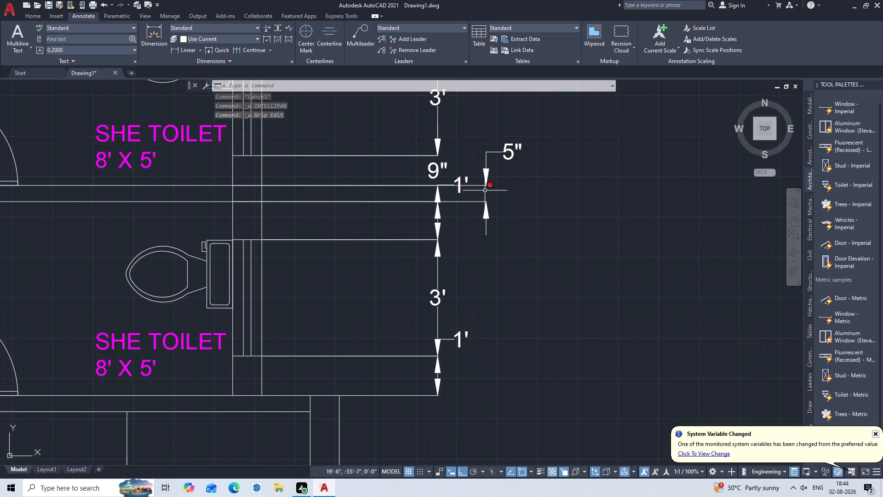
click(437, 212)
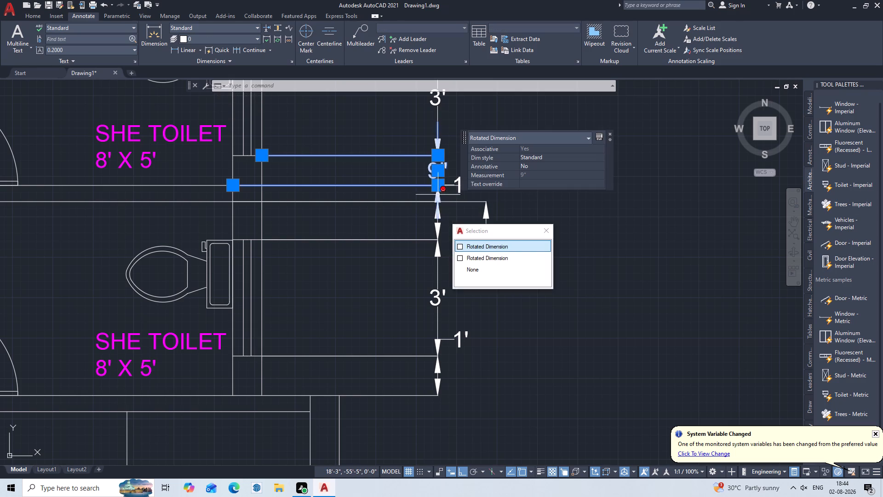
key(Escape)
click(437, 228)
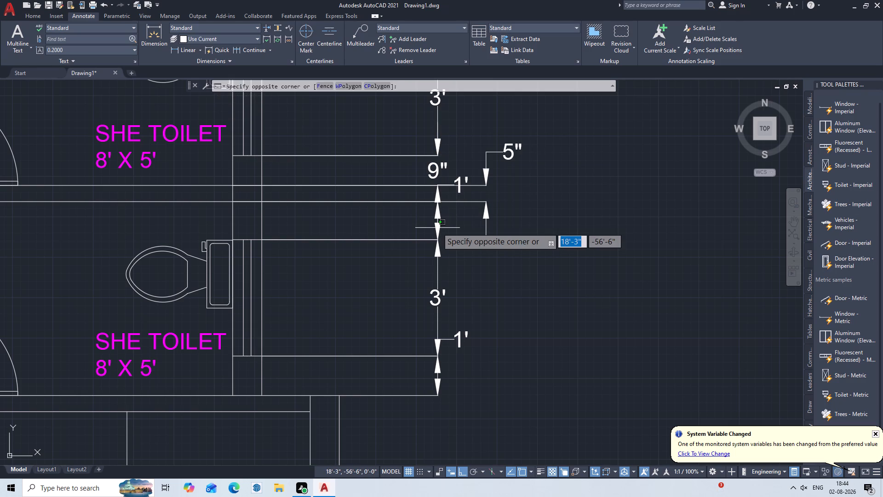
click(437, 228)
click(439, 220)
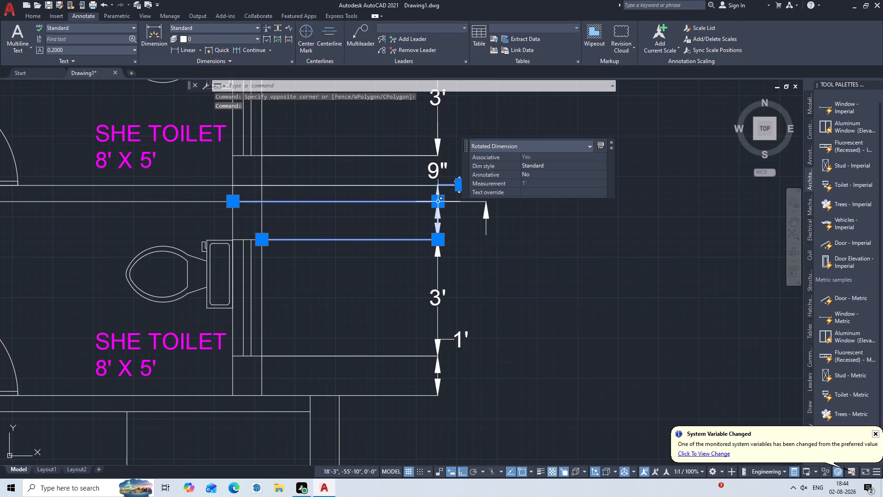
click(437, 202)
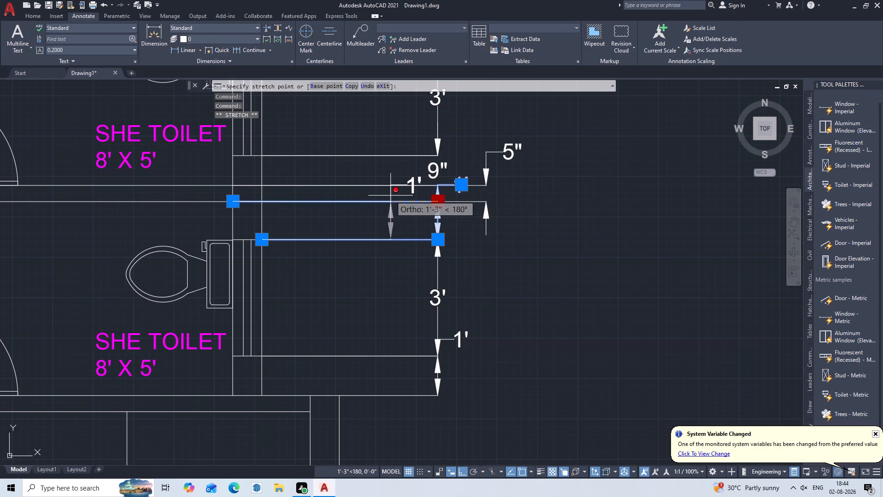
click(380, 198)
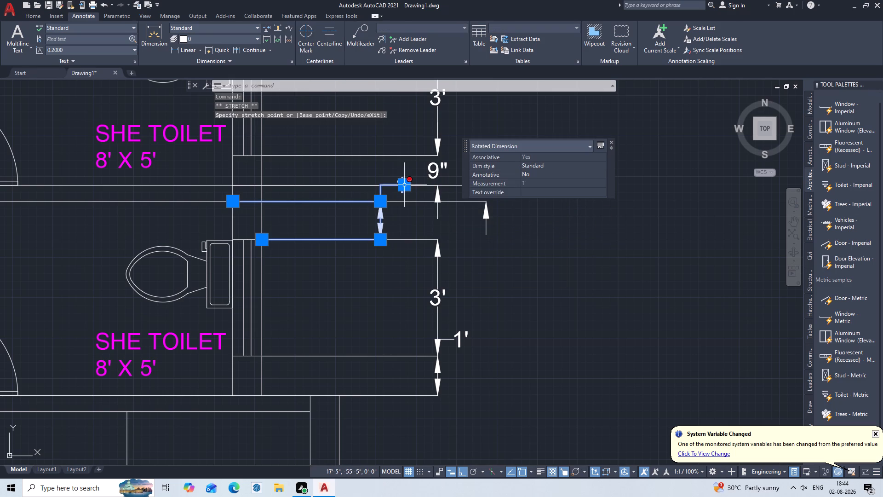
click(405, 179)
click(416, 224)
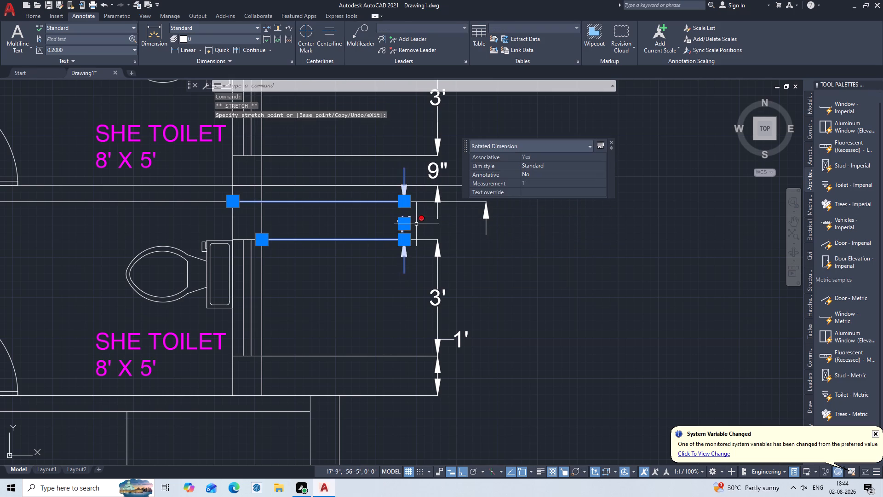
key(Escape)
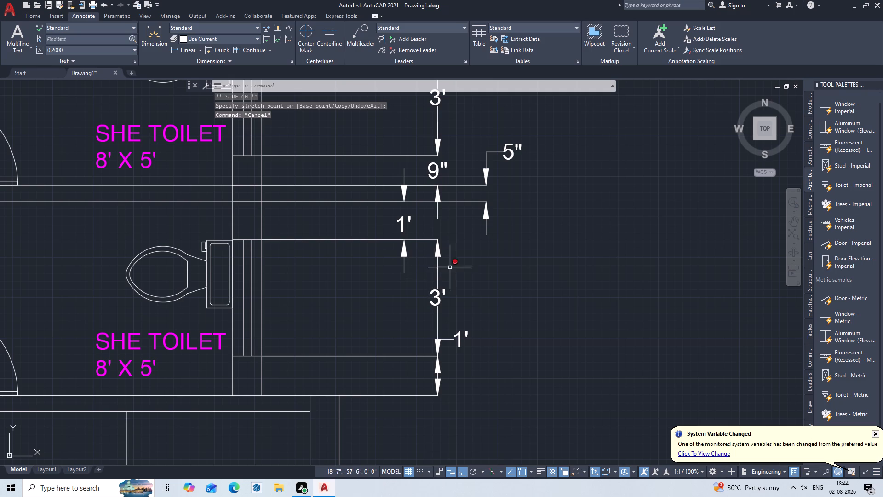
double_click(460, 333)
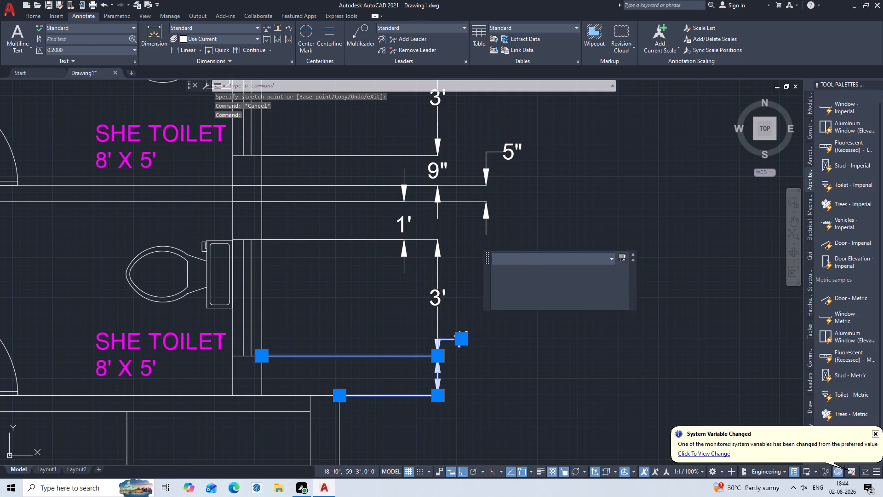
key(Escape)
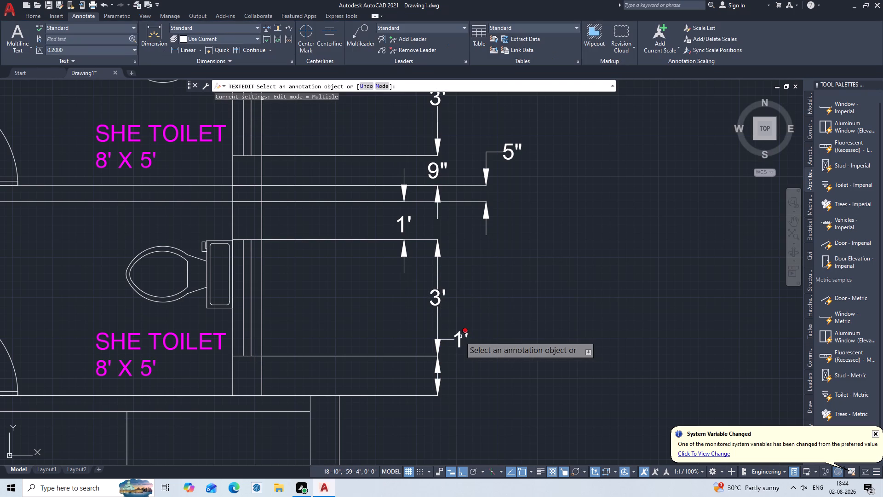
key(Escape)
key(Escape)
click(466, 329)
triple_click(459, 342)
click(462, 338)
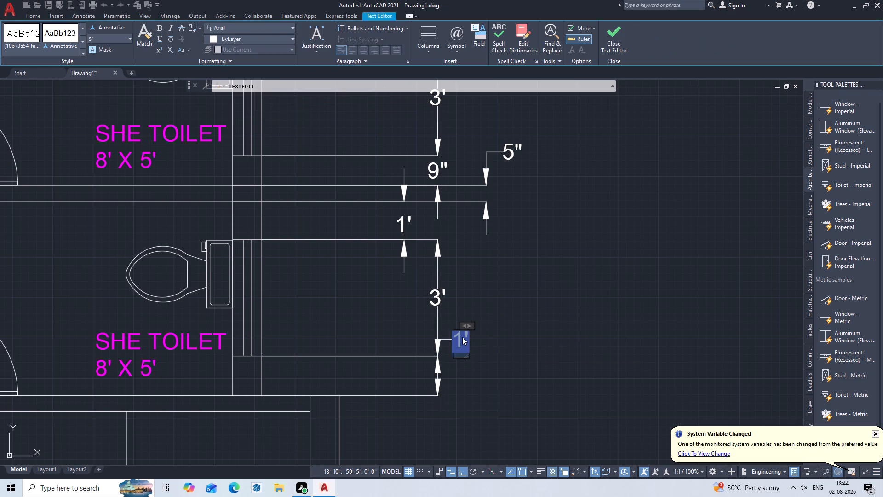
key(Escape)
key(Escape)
Move the 1' dimension at the bottom of the lower SHE TOILET slightly outward, with its text between the extension lines.
click(476, 327)
click(457, 351)
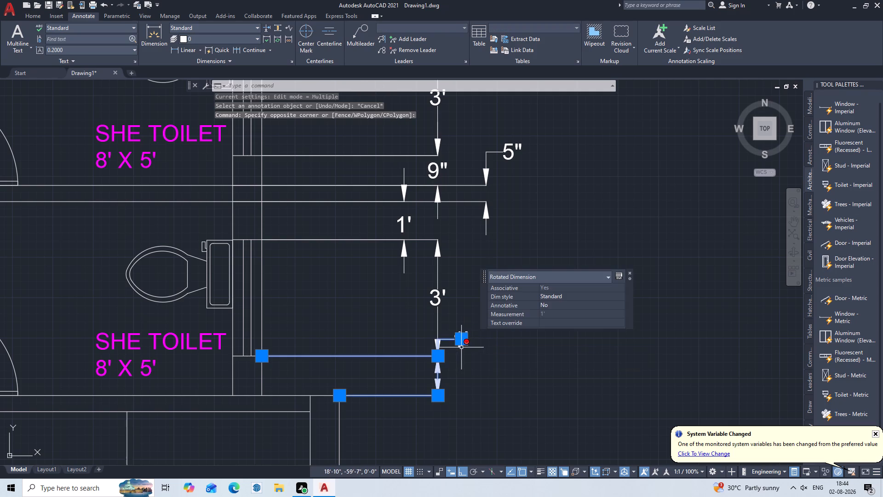
click(464, 342)
triple_click(464, 375)
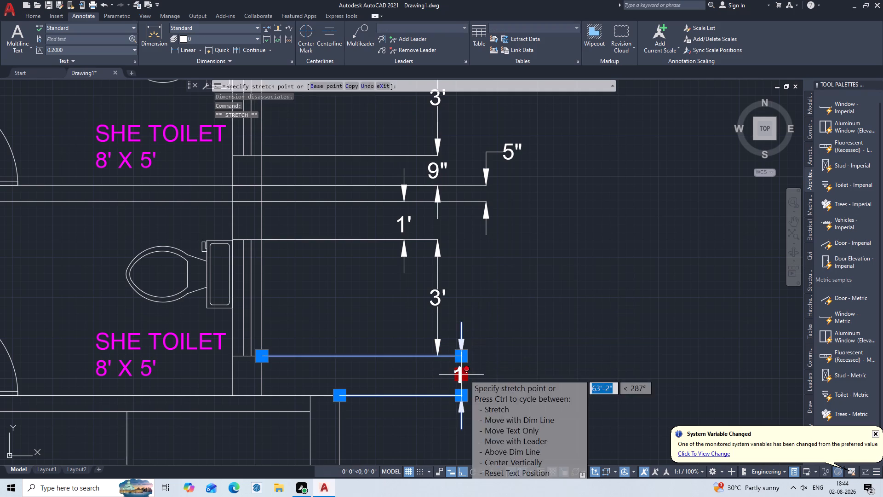
key(Escape)
key(Escape)
key(Escape)
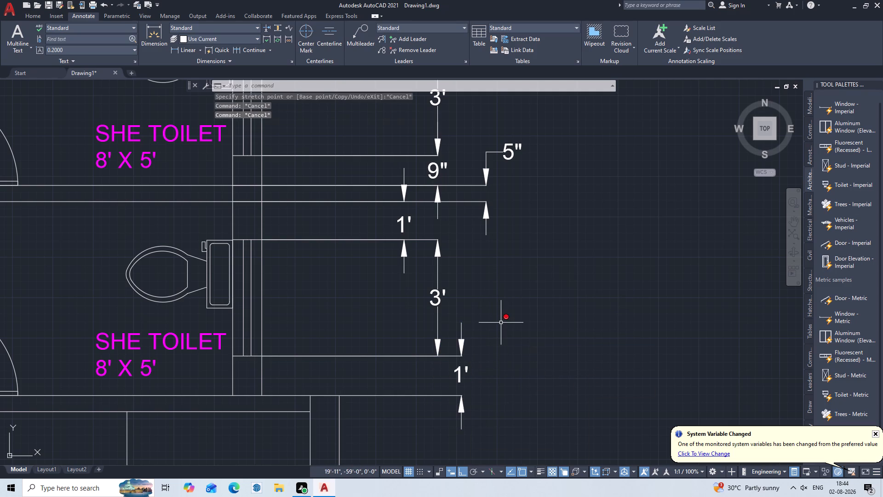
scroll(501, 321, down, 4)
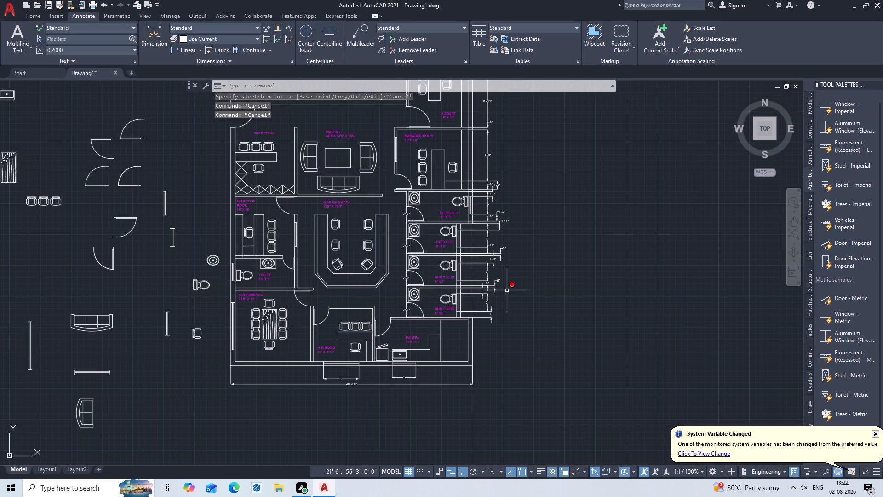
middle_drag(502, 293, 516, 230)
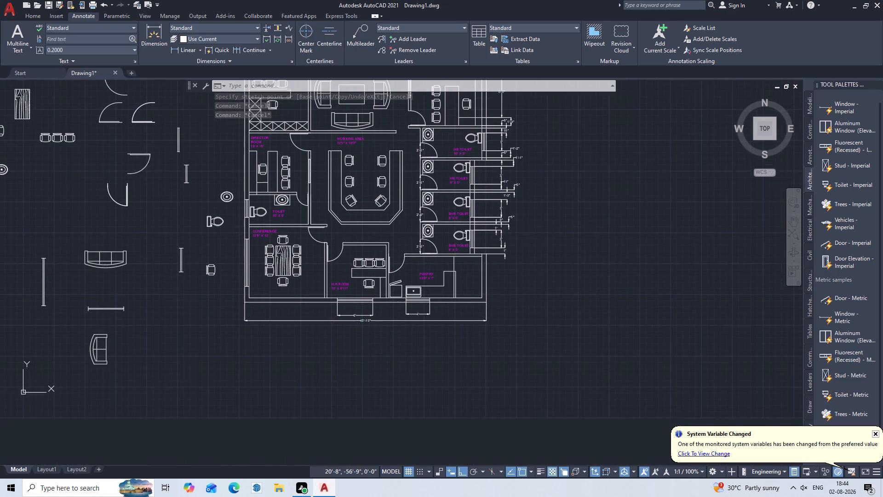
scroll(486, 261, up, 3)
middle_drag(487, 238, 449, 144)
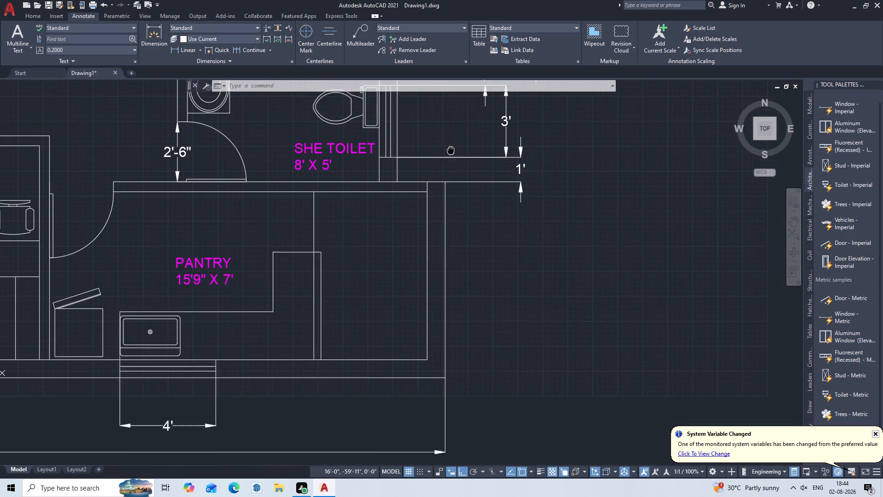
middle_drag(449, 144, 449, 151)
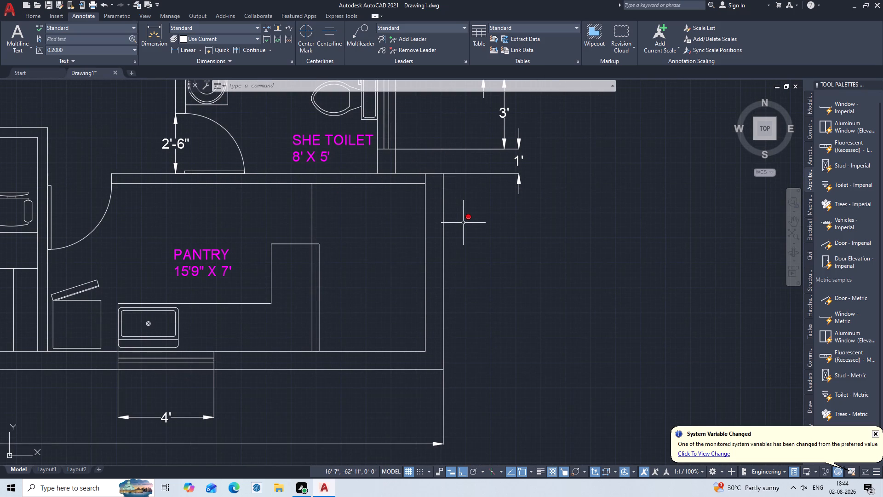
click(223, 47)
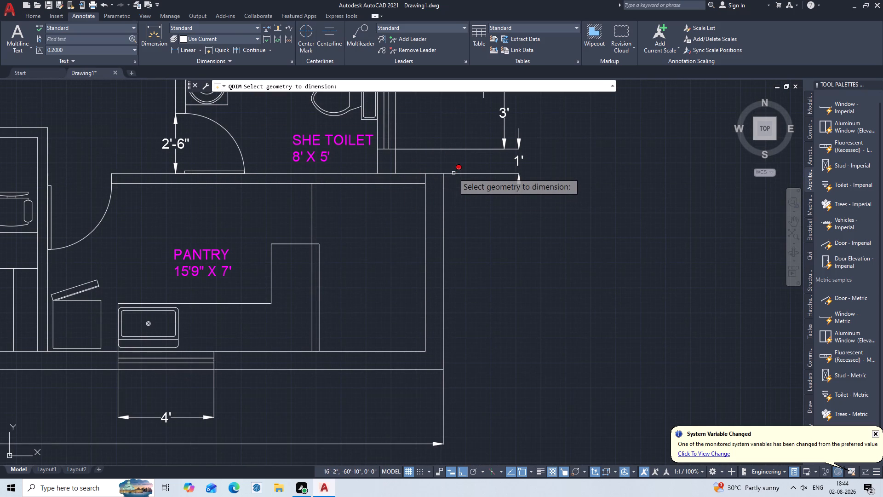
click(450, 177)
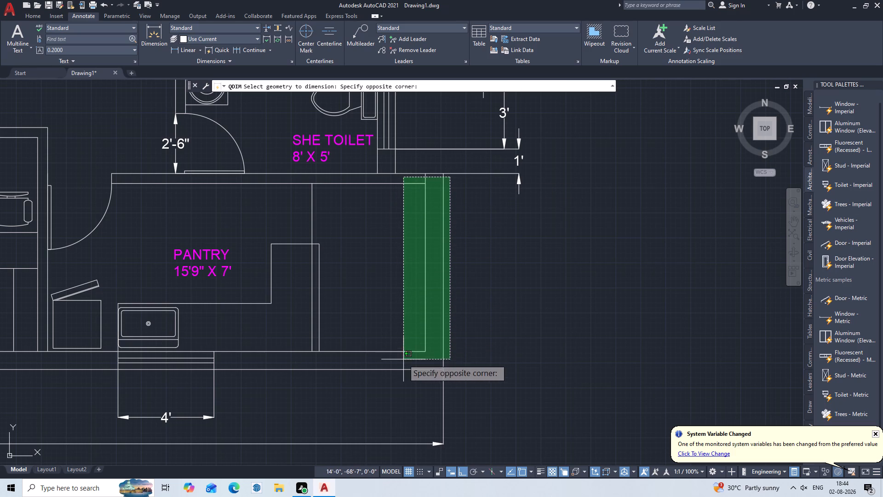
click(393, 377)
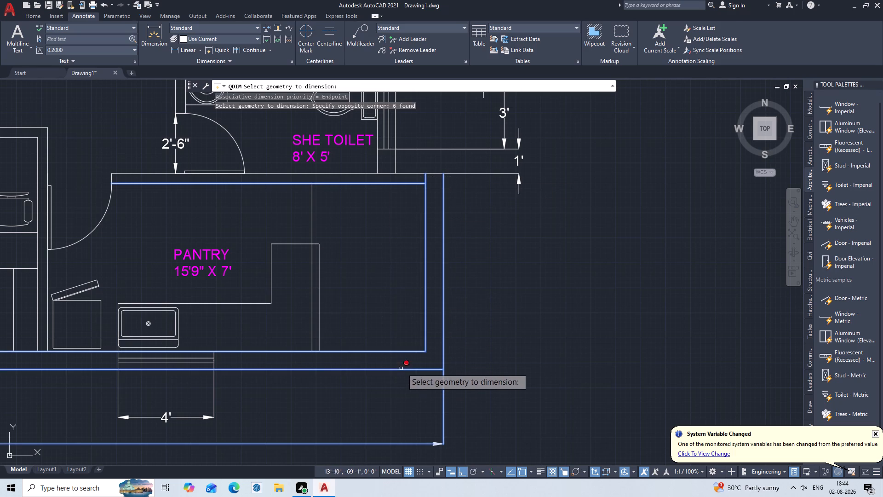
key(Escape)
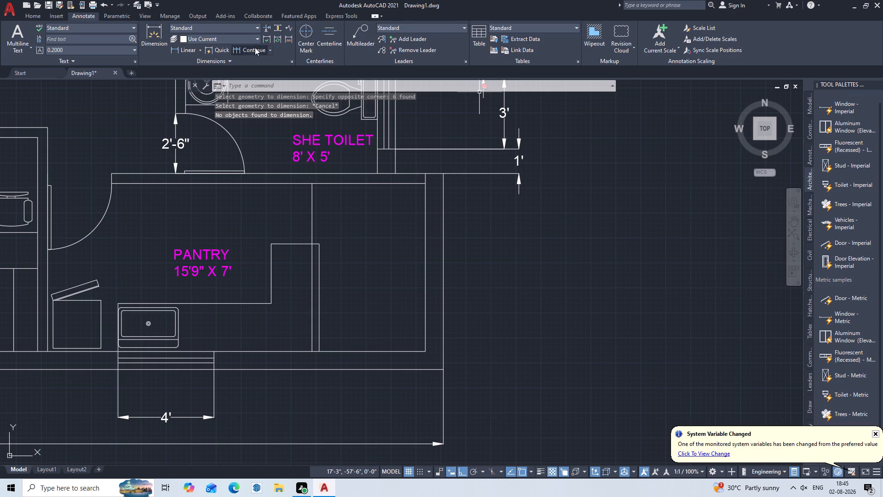
Add a continuous quick-dimension chain for the PANTRY's outer side wall, from the SHE TOILET window edge to the outer bottom wall.
click(228, 52)
click(447, 163)
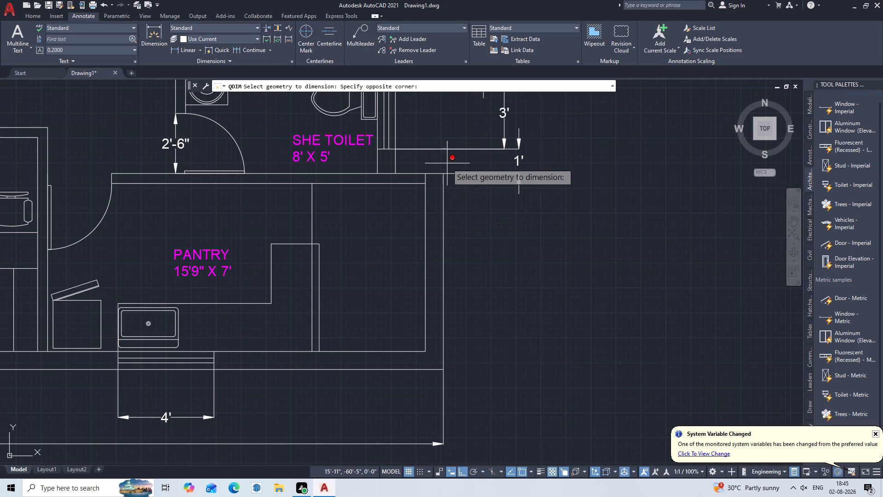
triple_click(405, 383)
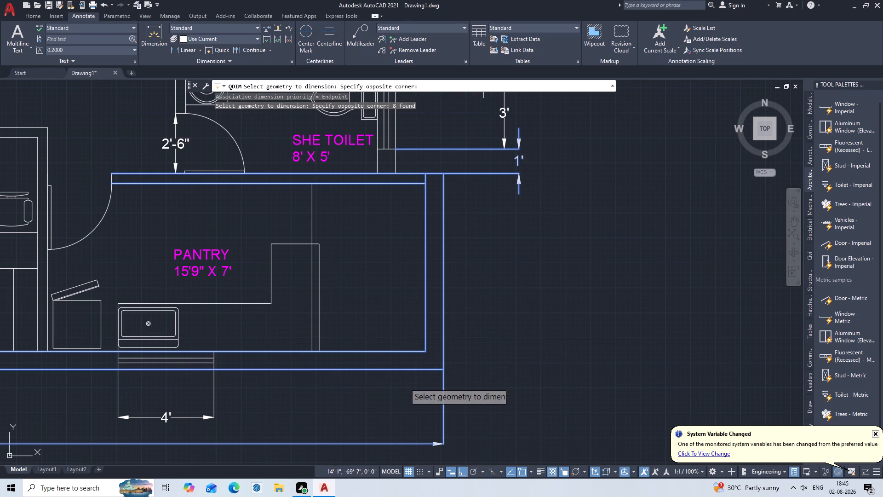
key(Return)
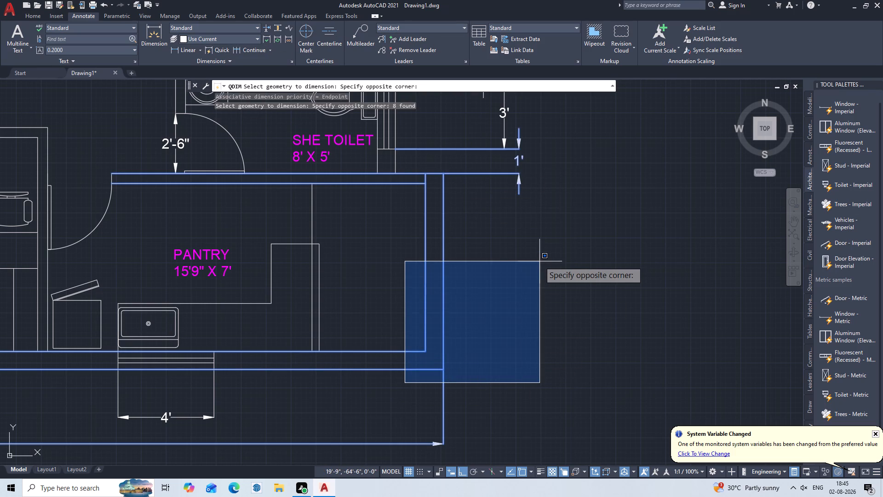
key(Return)
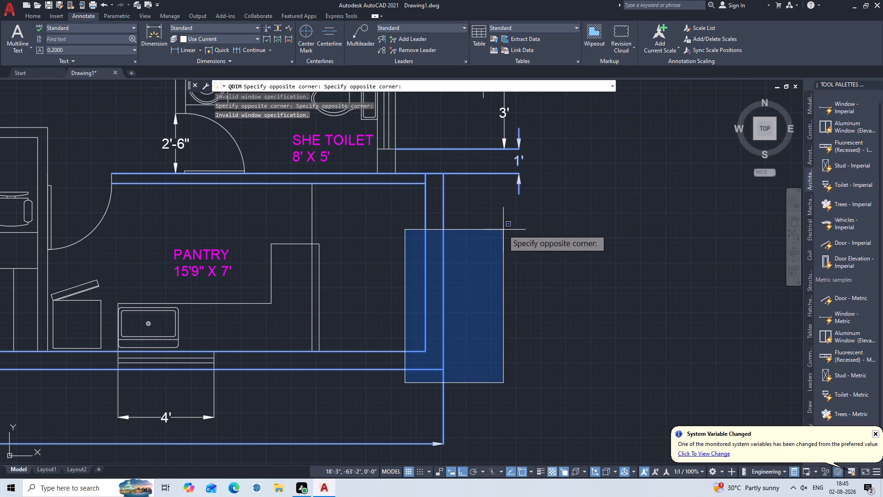
key(Escape)
key(Return)
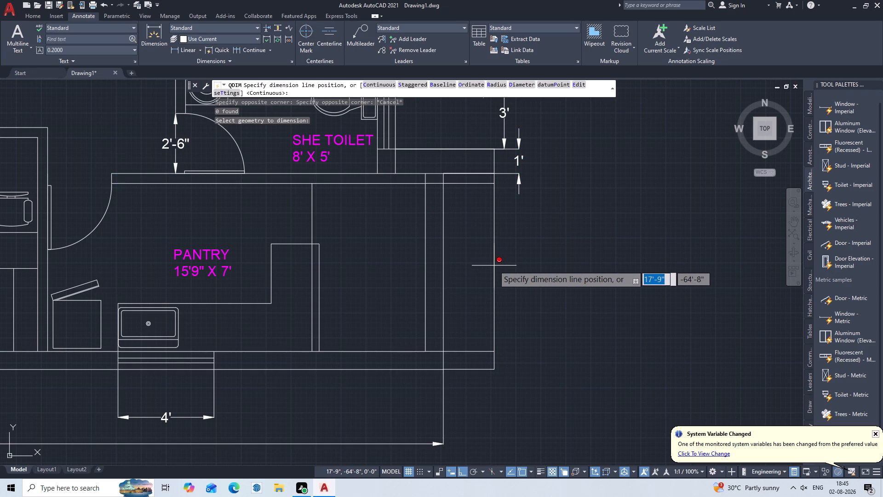
click(495, 269)
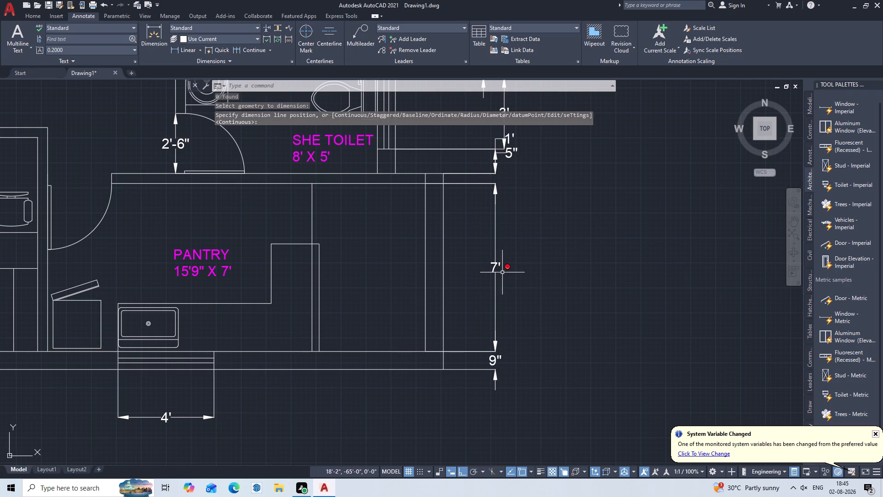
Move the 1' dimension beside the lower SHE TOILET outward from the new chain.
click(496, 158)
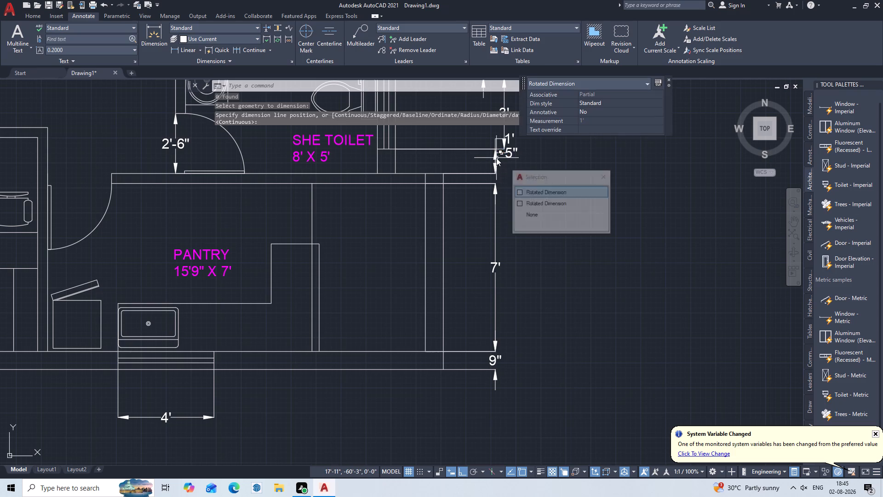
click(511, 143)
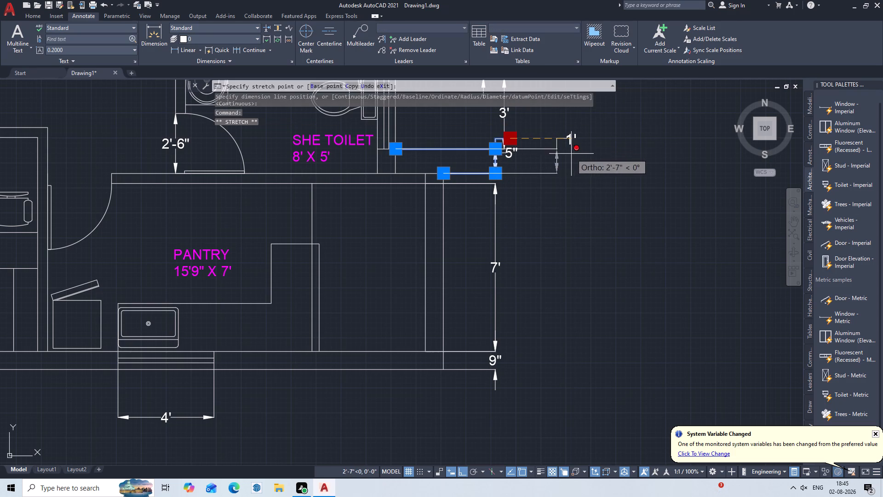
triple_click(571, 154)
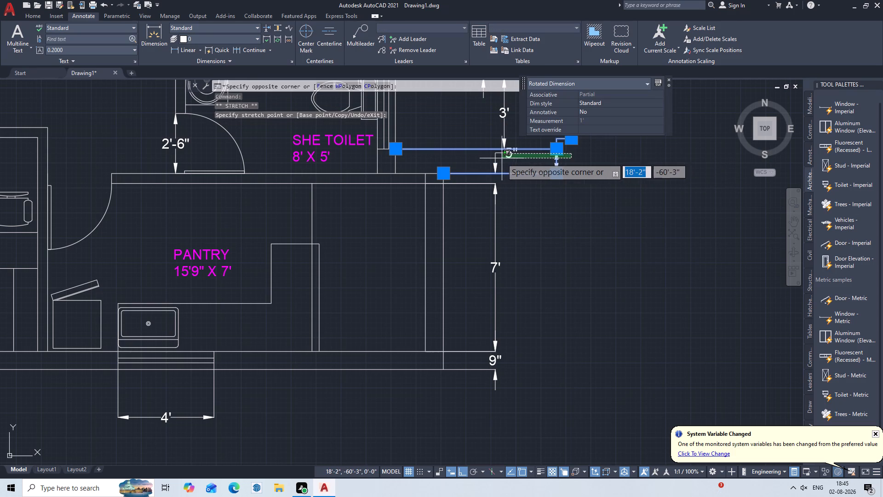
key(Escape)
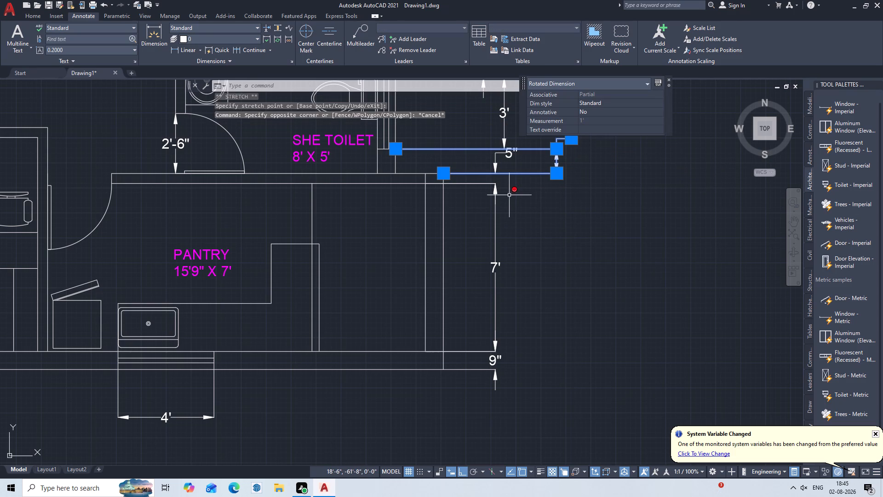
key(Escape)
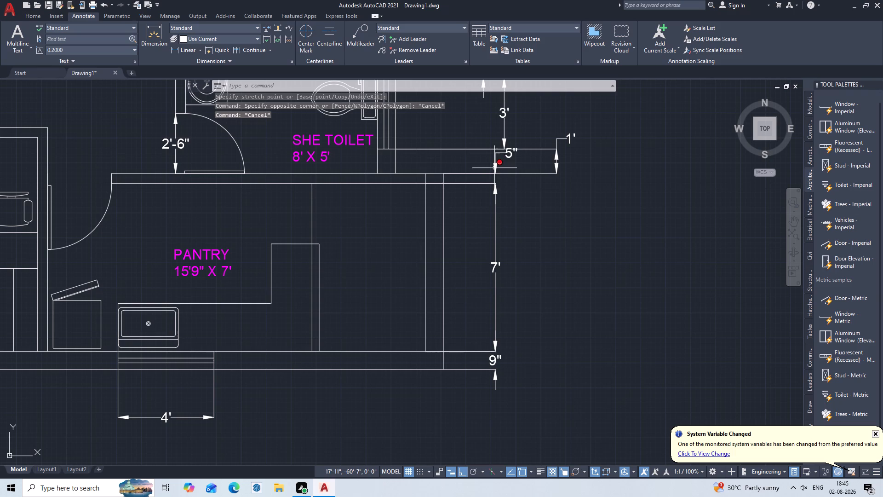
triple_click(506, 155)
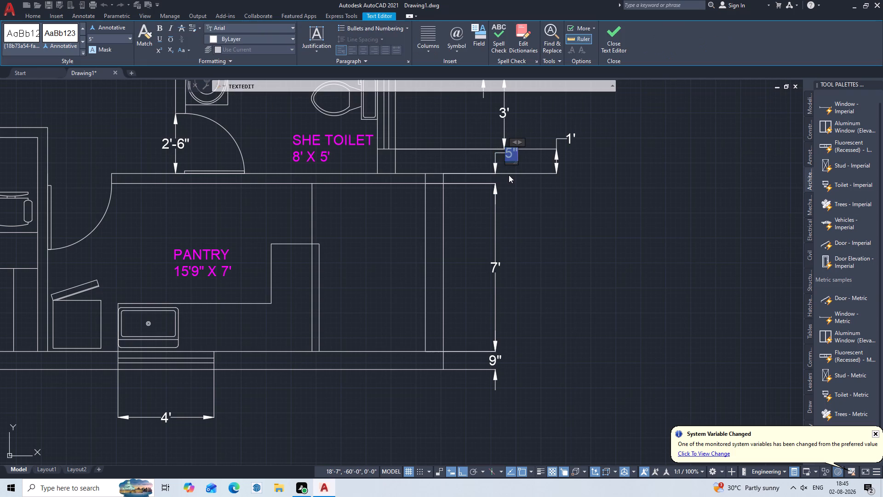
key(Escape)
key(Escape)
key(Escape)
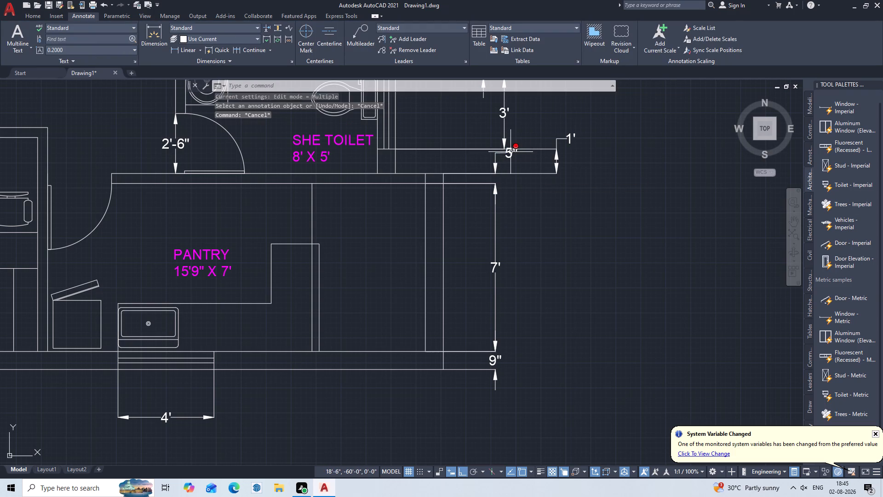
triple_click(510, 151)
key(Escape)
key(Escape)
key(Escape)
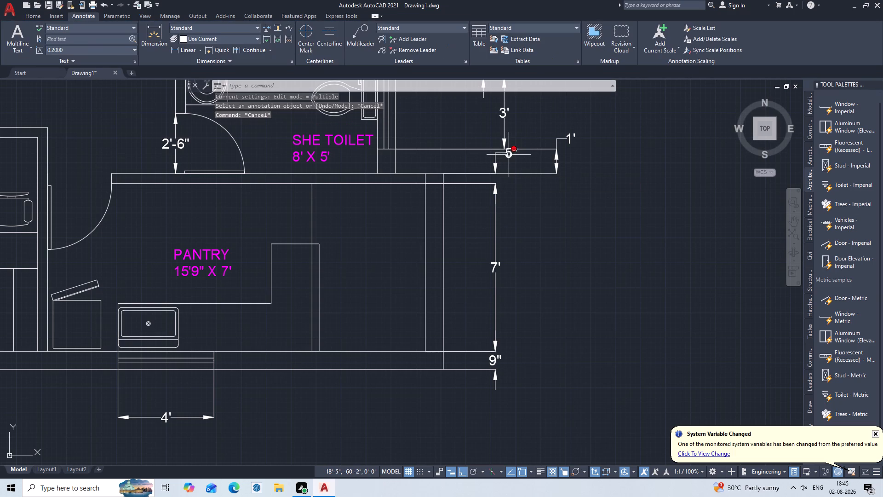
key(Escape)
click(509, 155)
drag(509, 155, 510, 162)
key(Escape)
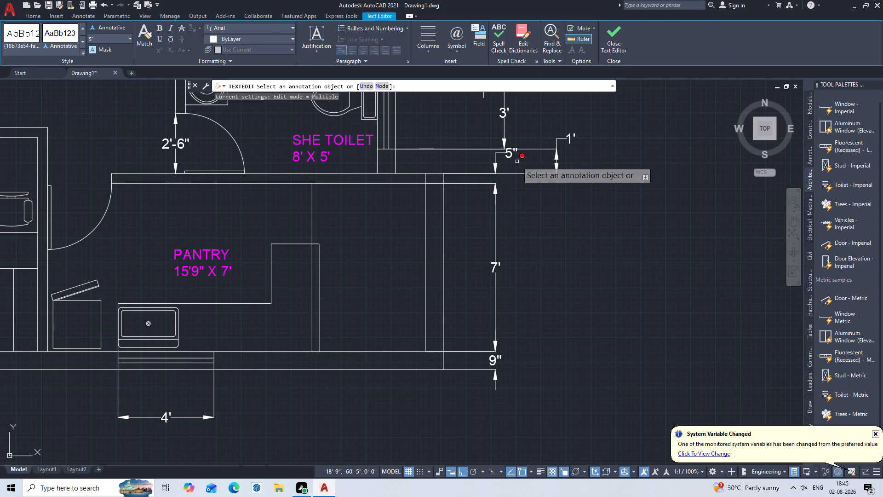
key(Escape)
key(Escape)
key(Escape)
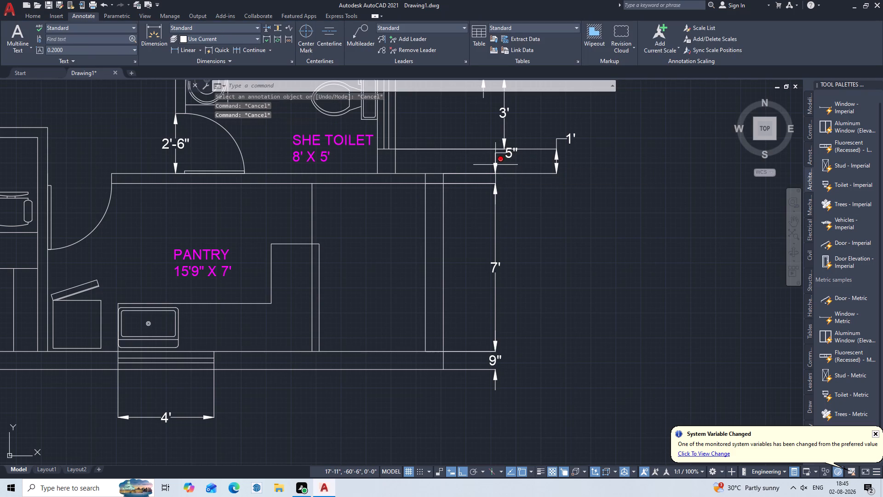
Shift the 5" wall dimension above the PANTRY slightly inward and centre its text between the extension lines.
click(495, 165)
click(494, 179)
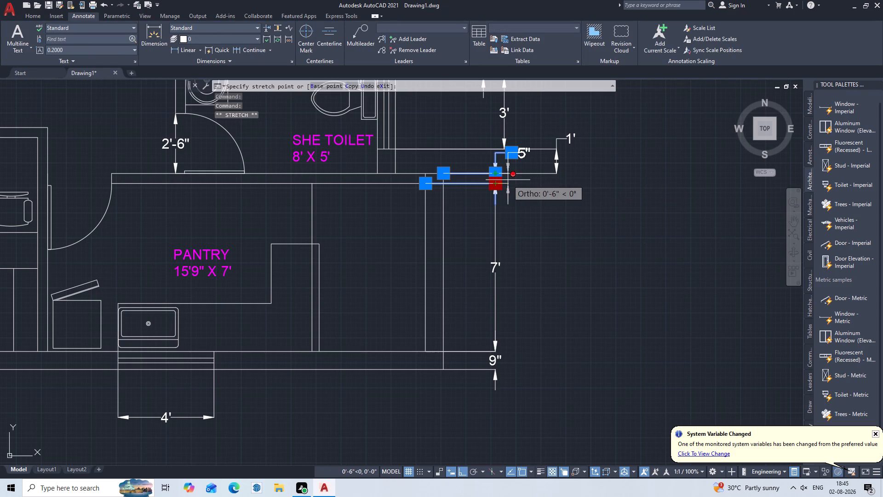
click(468, 182)
click(488, 151)
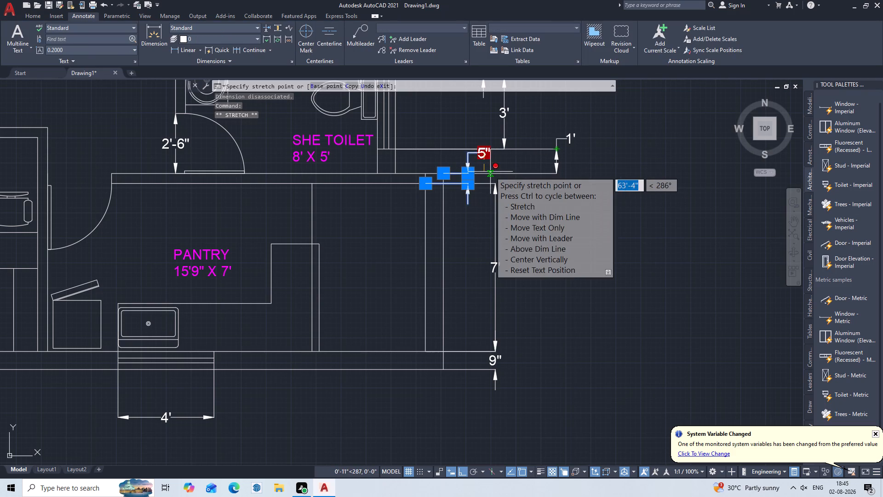
click(490, 174)
key(Escape)
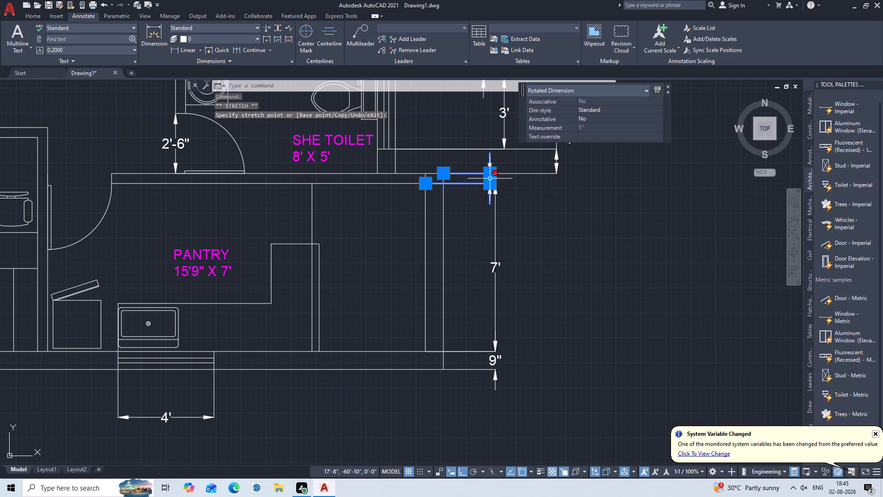
key(Escape)
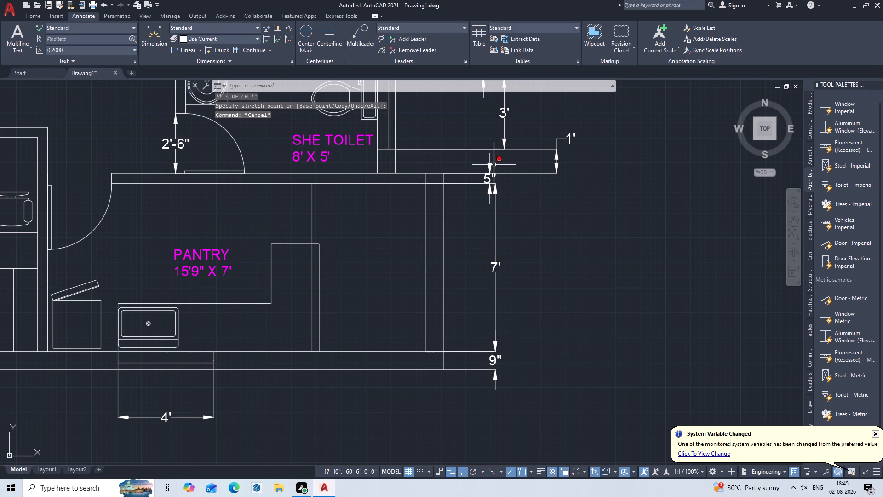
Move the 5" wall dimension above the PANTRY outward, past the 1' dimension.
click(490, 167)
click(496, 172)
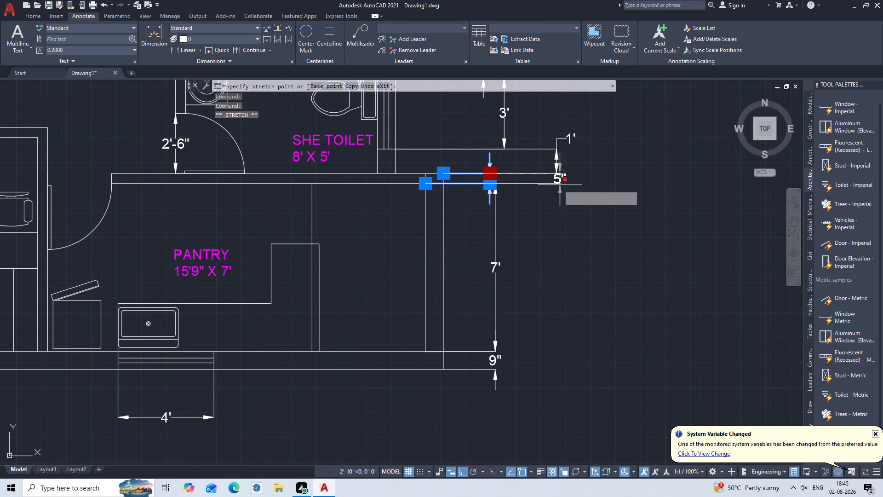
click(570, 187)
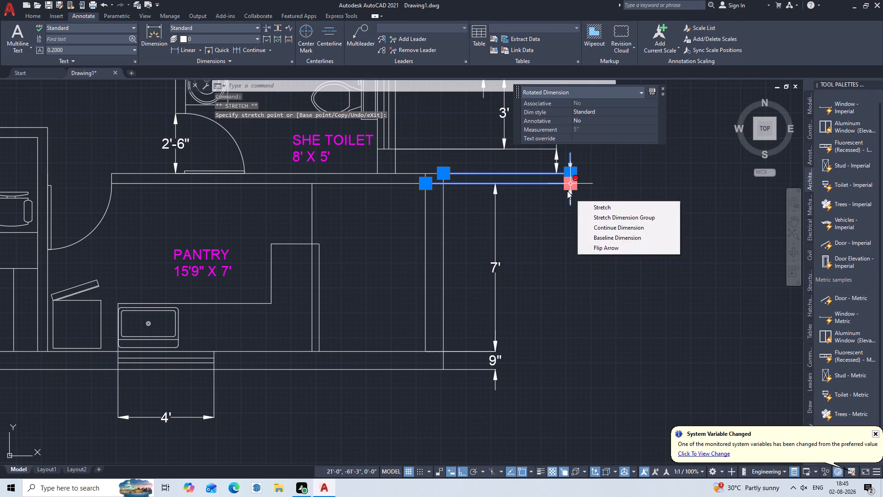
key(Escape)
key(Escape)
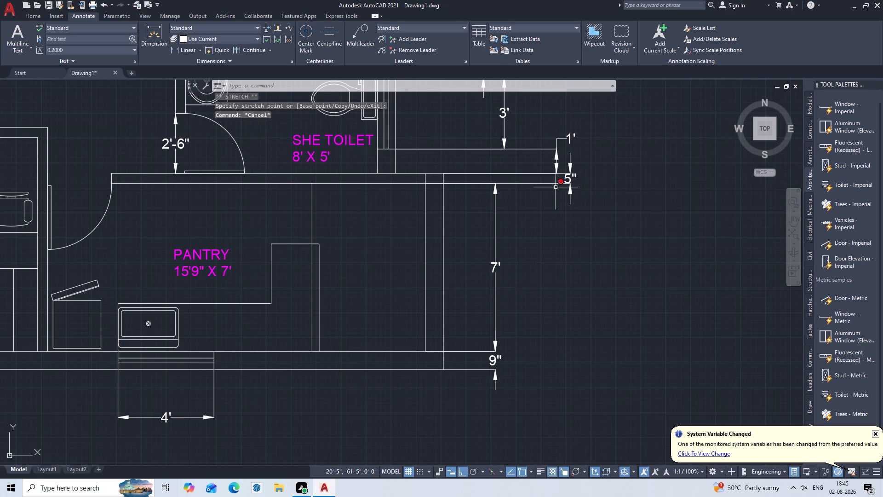
Move the 1' dimension at the bottom of the lower SHE TOILET back inward, just outside the 3' dimension.
click(558, 154)
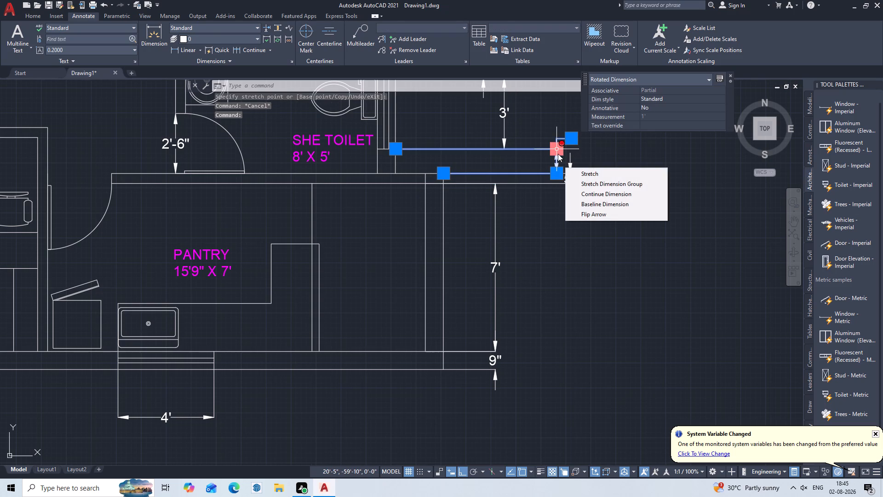
click(557, 145)
click(518, 151)
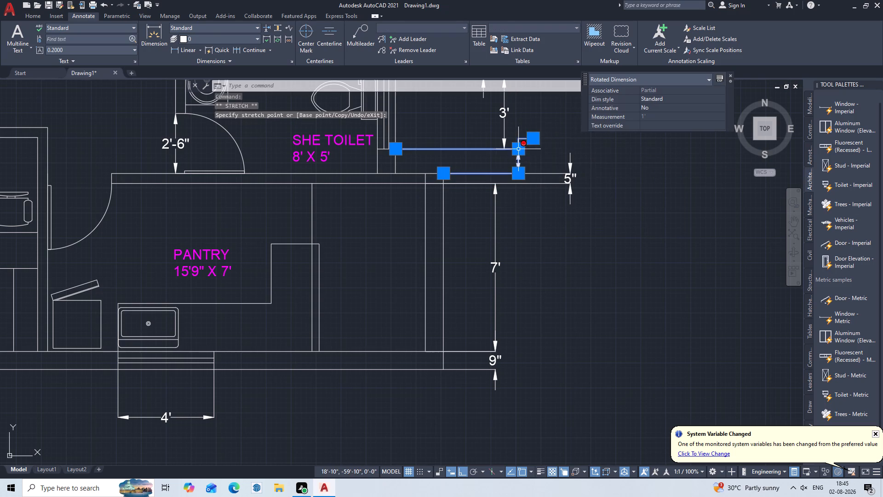
Move the 5" wall dimension above the PANTRY inward, placing it just outside the 1' dimension.
click(572, 163)
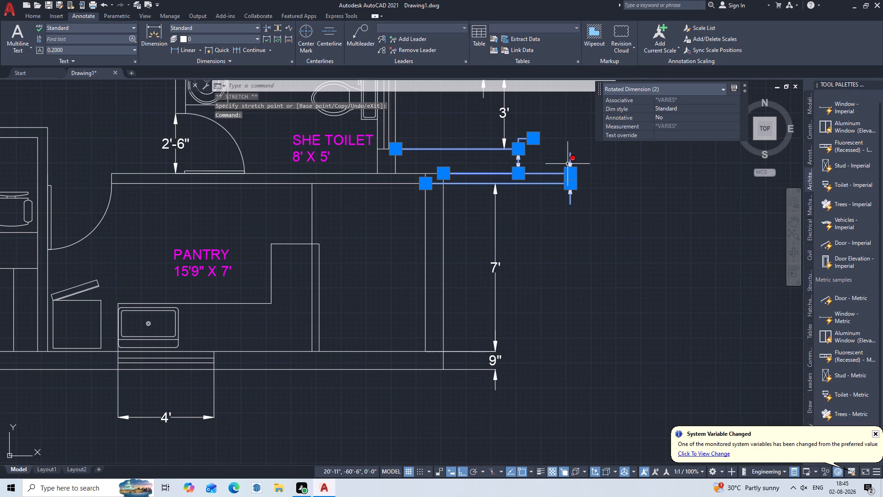
click(568, 168)
click(537, 176)
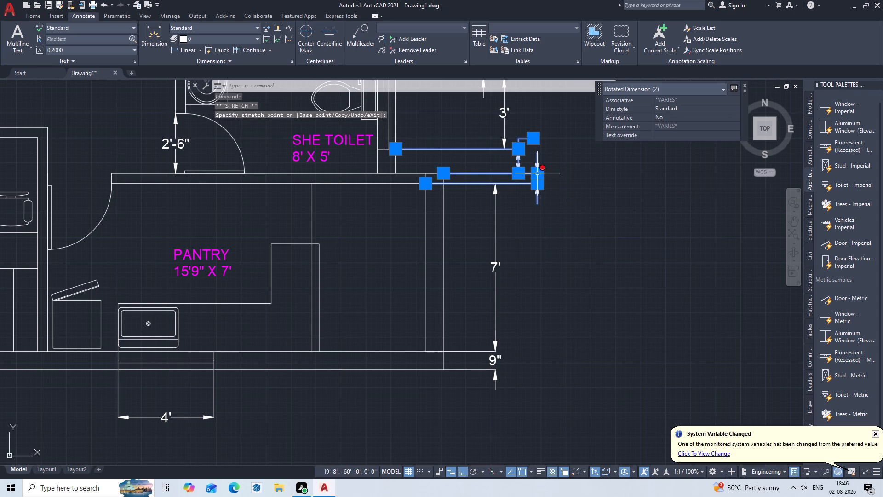
key(Escape)
key(Escape)
key(Escape)
key(Escape)
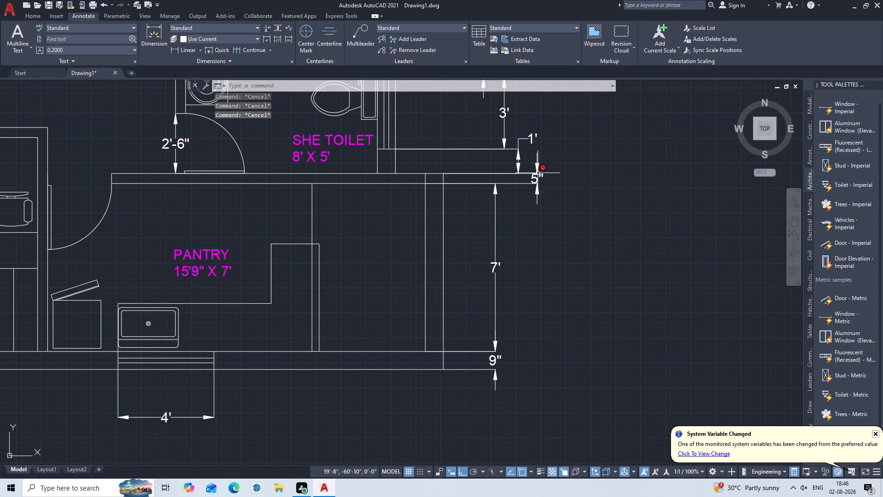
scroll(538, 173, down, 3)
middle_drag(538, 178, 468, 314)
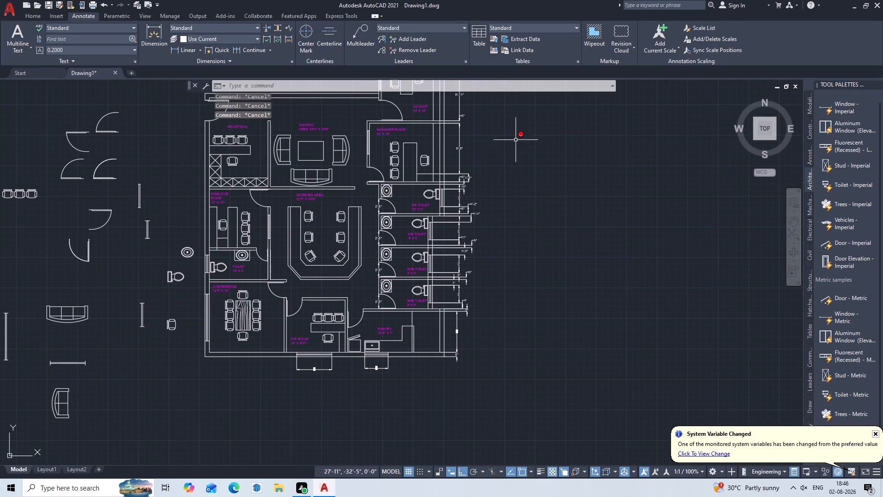
Delete the lower group of spare symbols beside the plan, including the sofas, windows, toilet, washbasin, chair and lowest door.
middle_drag(514, 144, 542, 272)
middle_drag(544, 251, 652, 136)
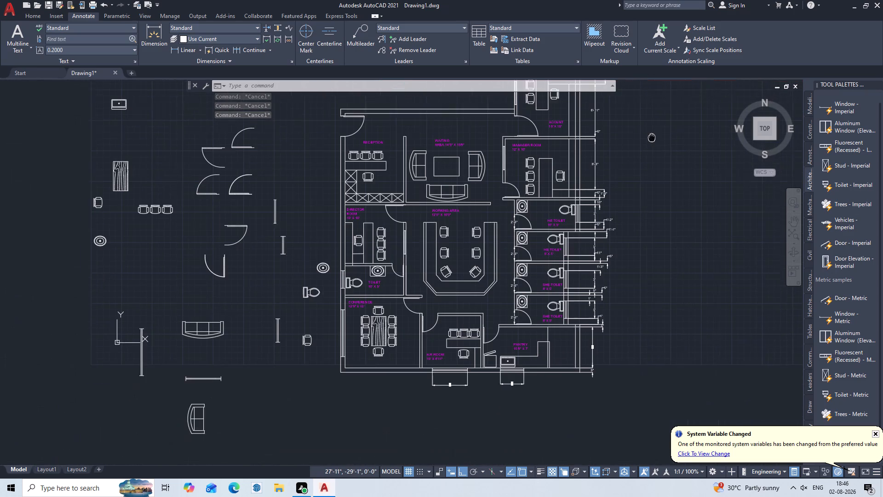
middle_drag(652, 136, 654, 133)
middle_drag(655, 195, 608, 118)
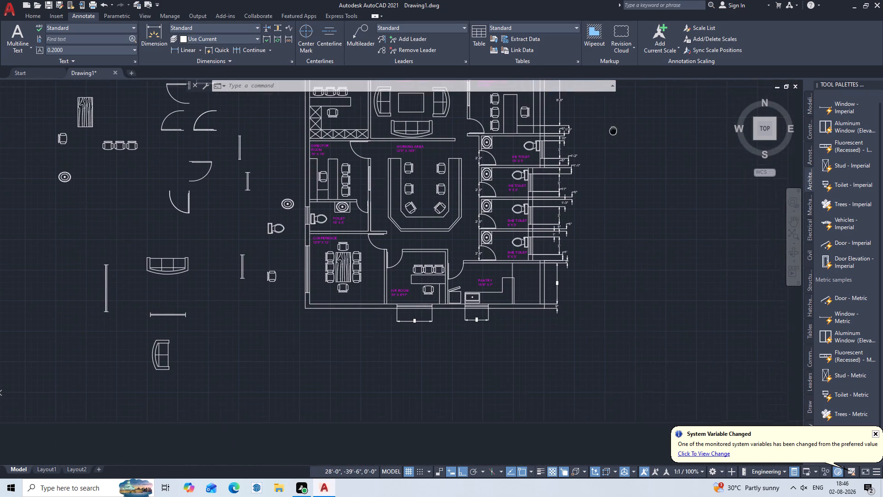
middle_drag(608, 118, 605, 107)
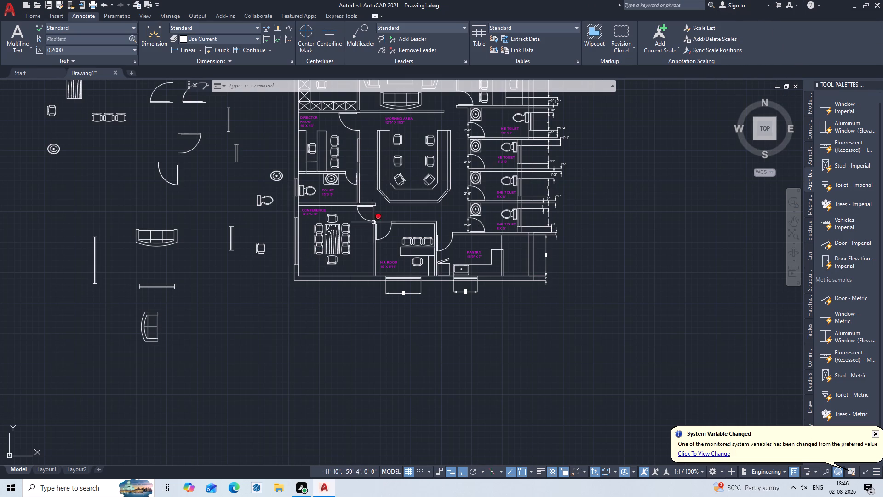
middle_drag(364, 221, 496, 270)
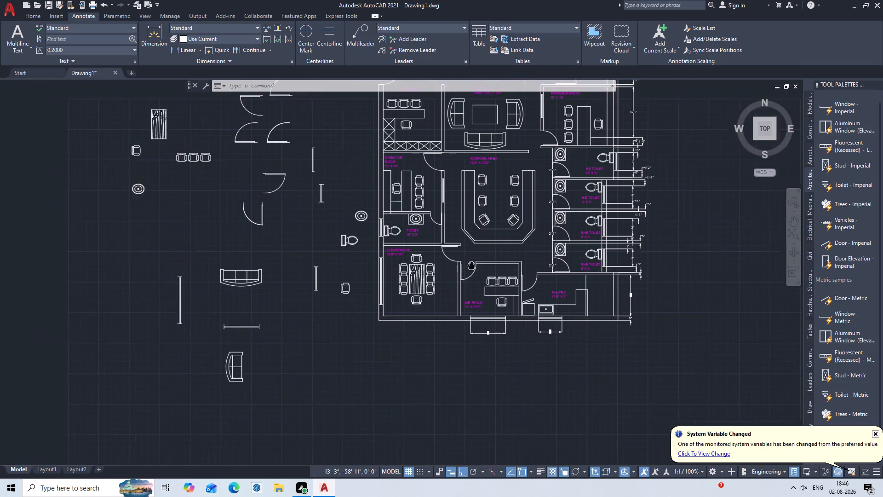
middle_drag(496, 270, 520, 273)
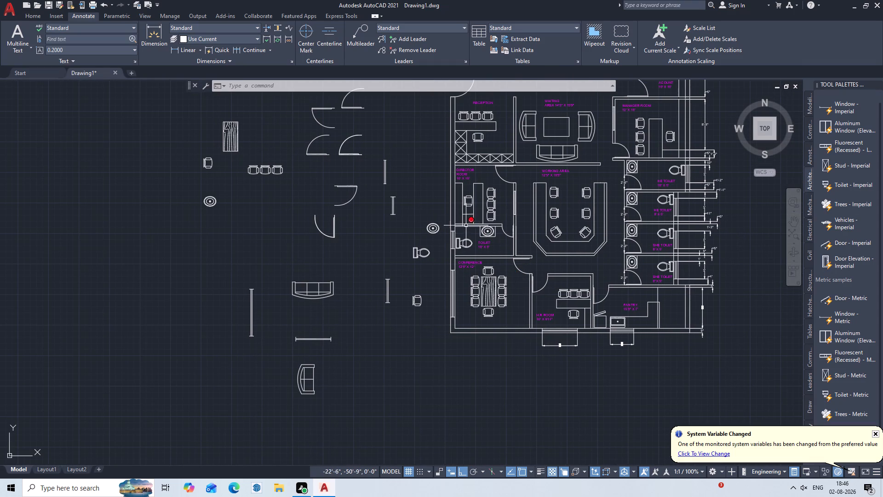
double_click(441, 211)
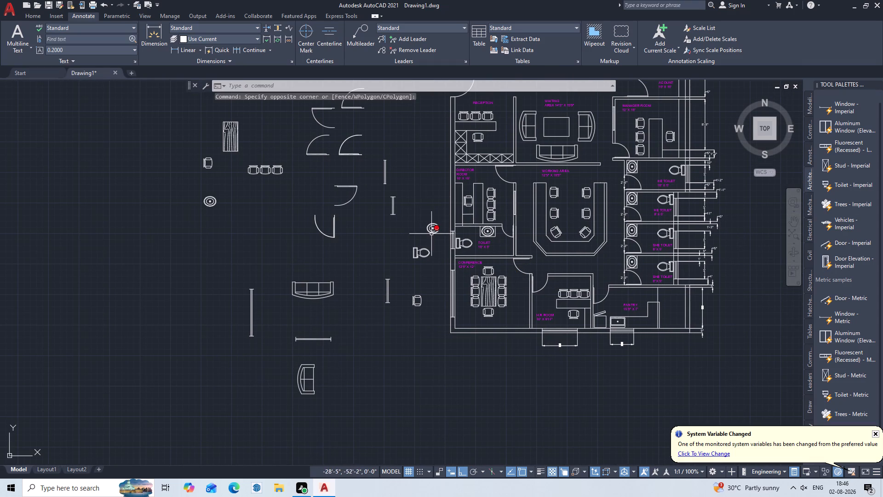
triple_click(445, 213)
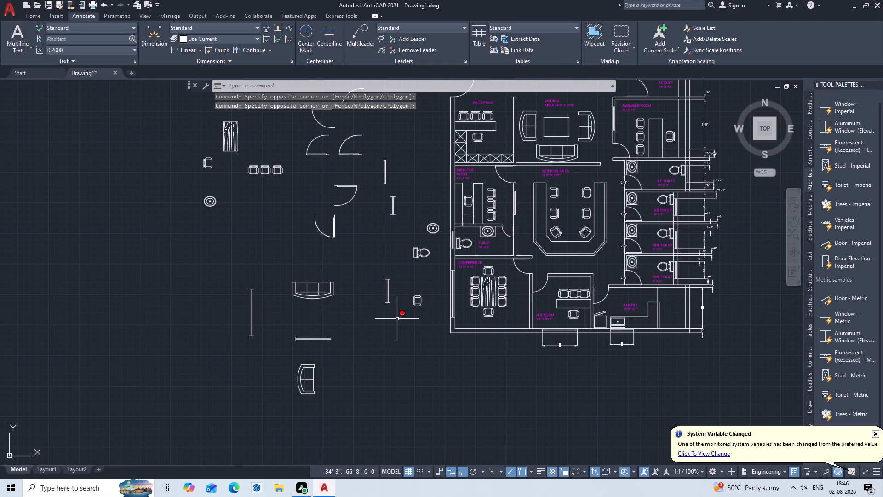
key(Escape)
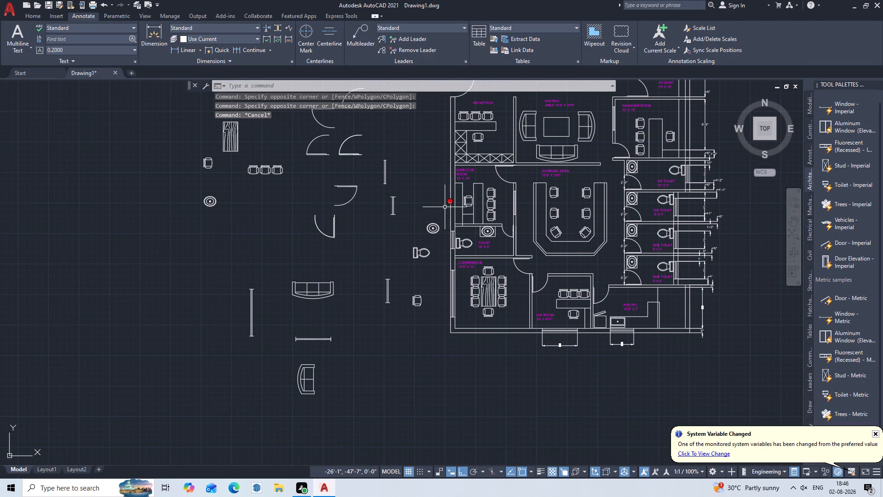
click(445, 207)
double_click(202, 403)
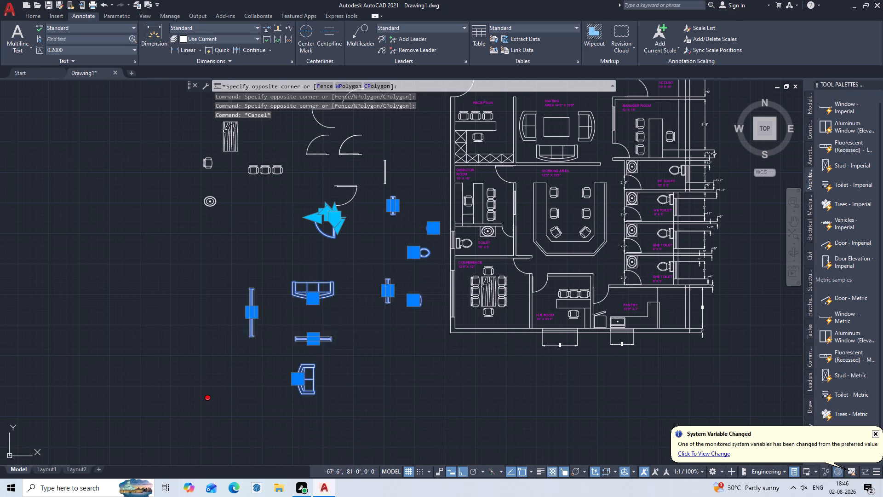
key(Delete)
Delete all remaining spare symbols outside the plan, including the doors, window, chairs, wooden table, washbasin and sink.
middle_drag(305, 287, 256, 466)
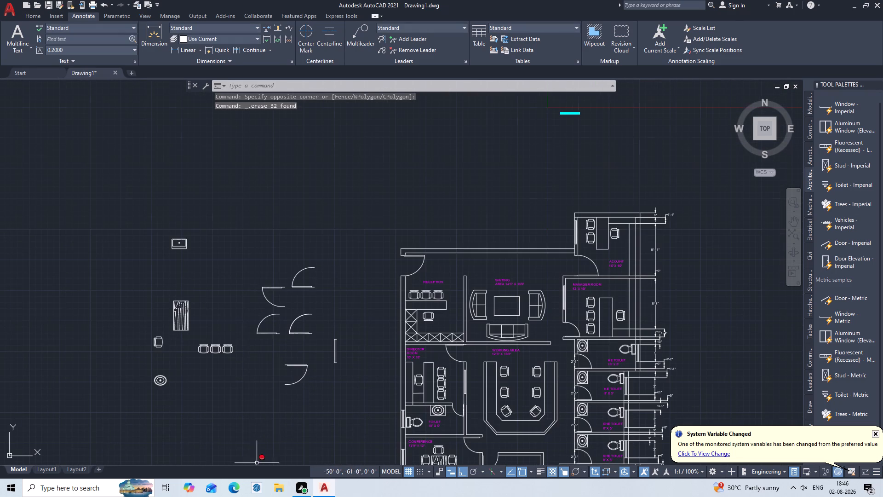
click(343, 235)
drag(343, 235, 267, 379)
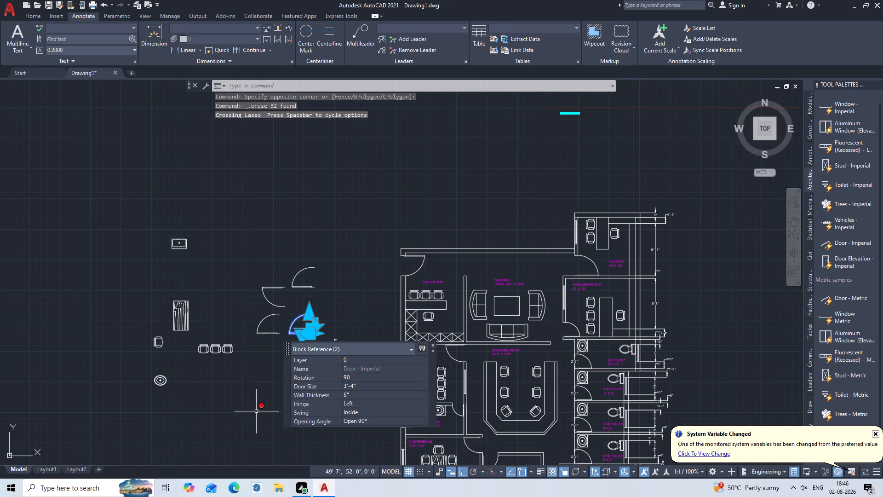
key(Escape)
click(382, 204)
drag(381, 203, 353, 224)
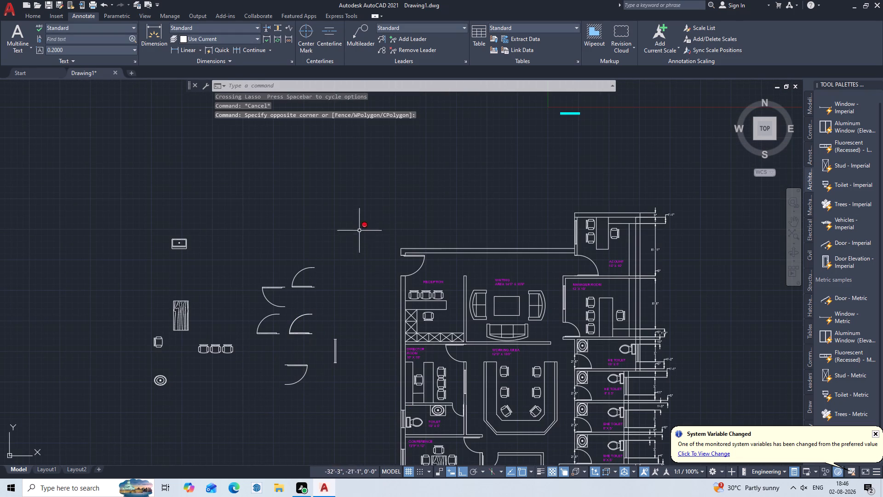
click(348, 220)
click(134, 428)
click(135, 425)
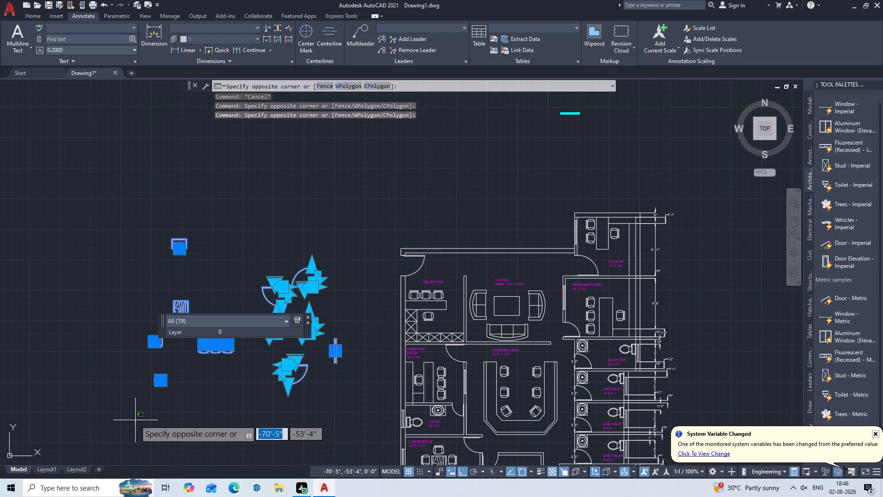
key(Delete)
key(Delete)
key(Escape)
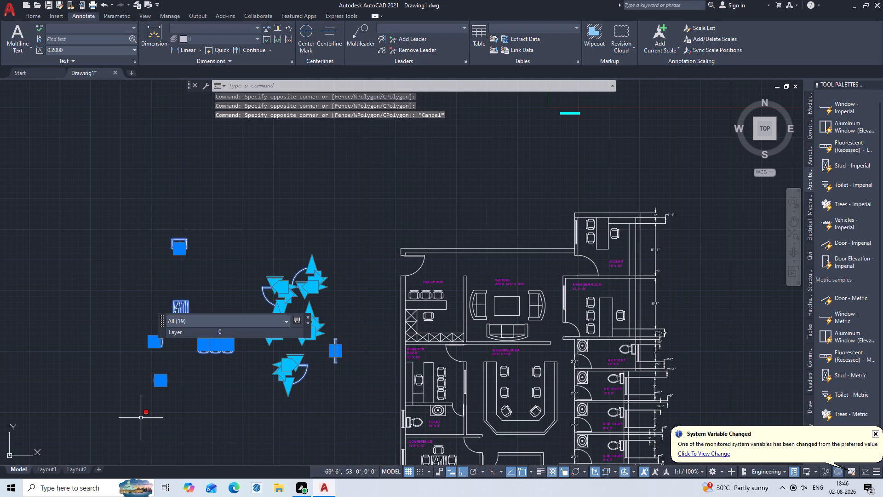
key(Delete)
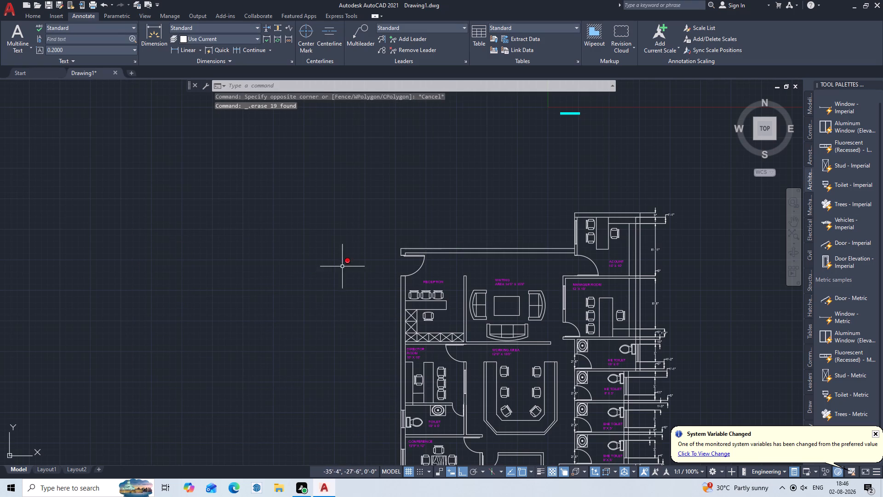
Add a linear dimension for the partition thickness between RECEPTION and WAITING AREA, placed just above the wall's end.
scroll(329, 264, down, 2)
middle_drag(325, 263, 376, 195)
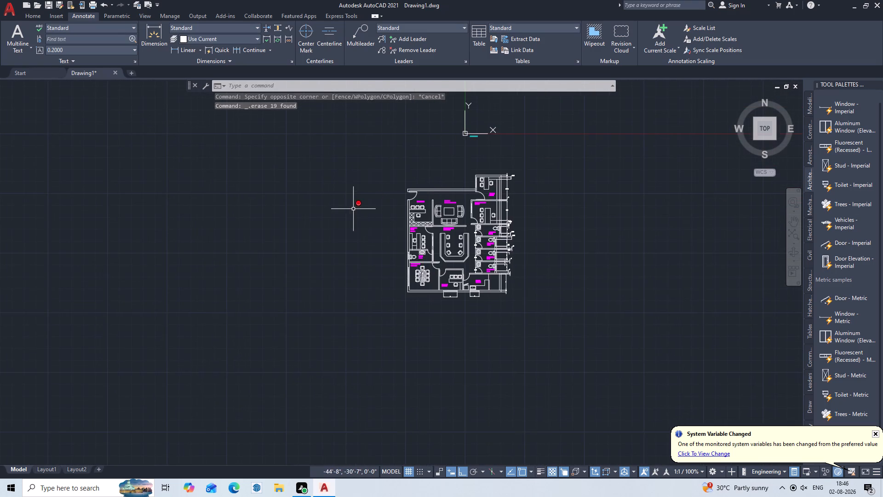
scroll(352, 209, up, 3)
middle_drag(355, 205, 96, 198)
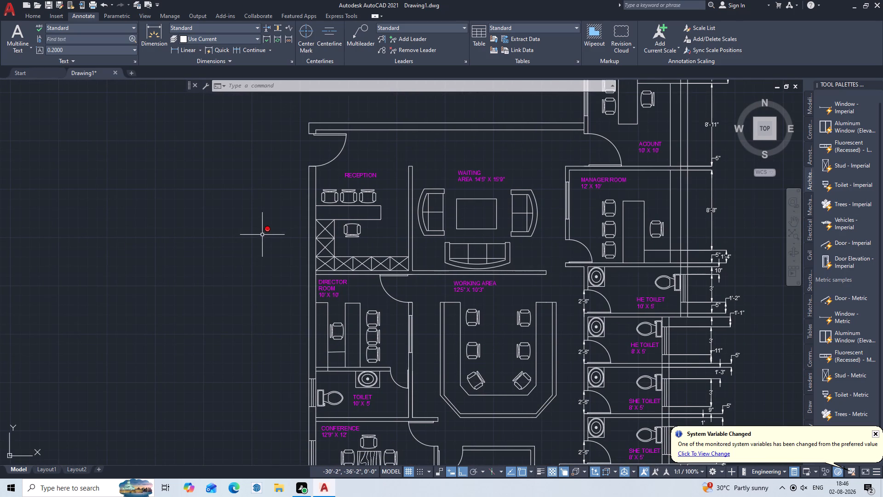
key(Escape)
key(d)
key(l)
key(i)
key(Return)
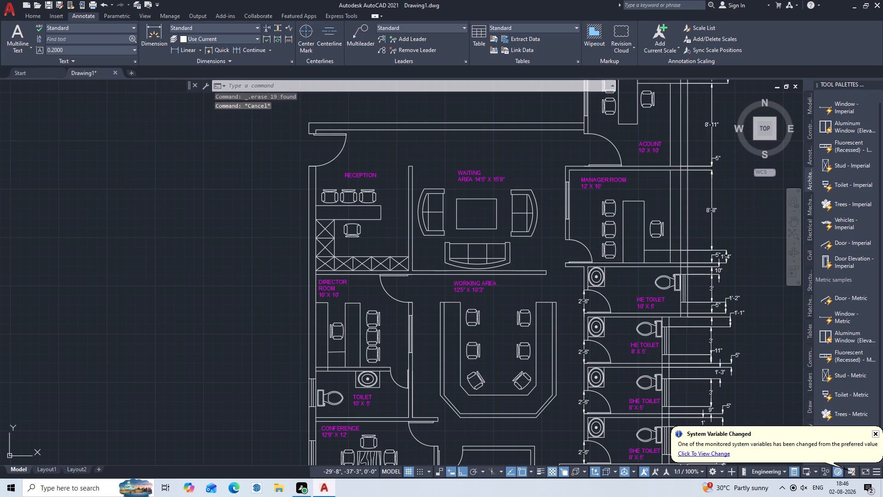
scroll(404, 167, up, 3)
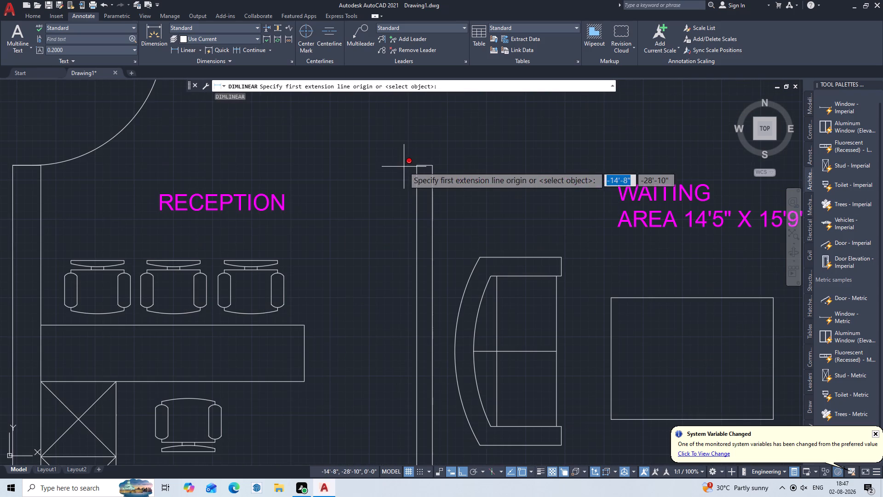
click(419, 162)
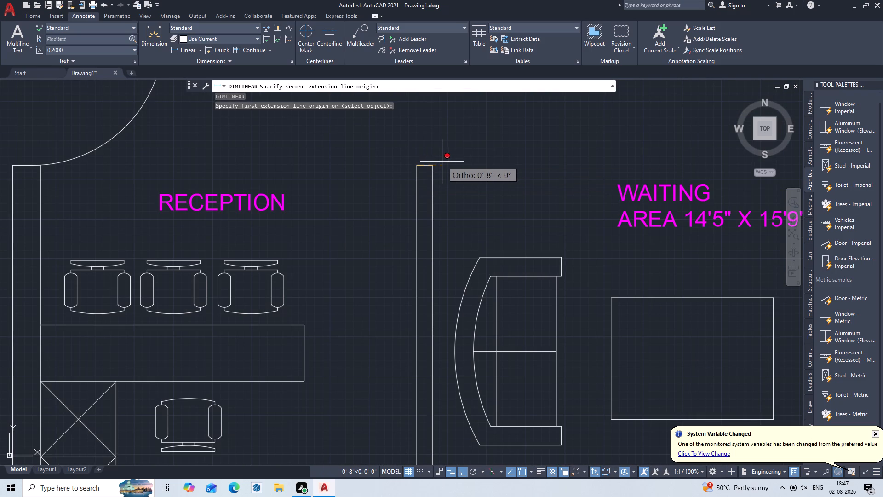
click(433, 165)
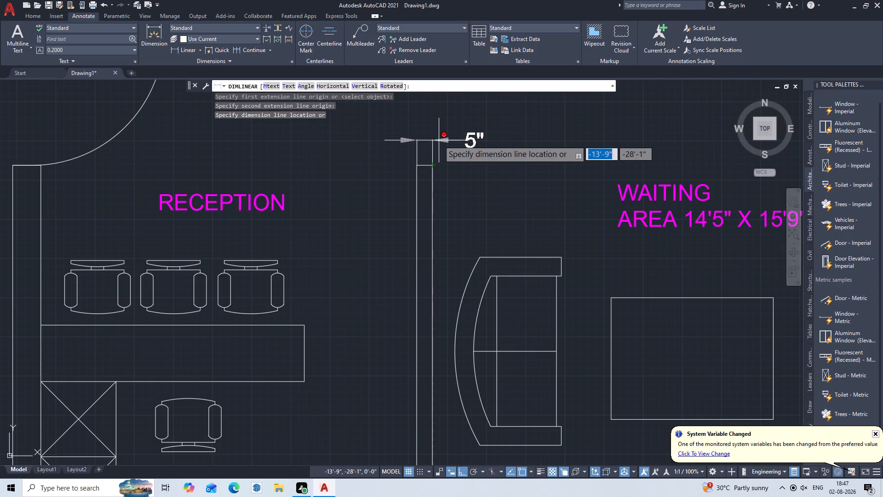
click(439, 140)
key(Escape)
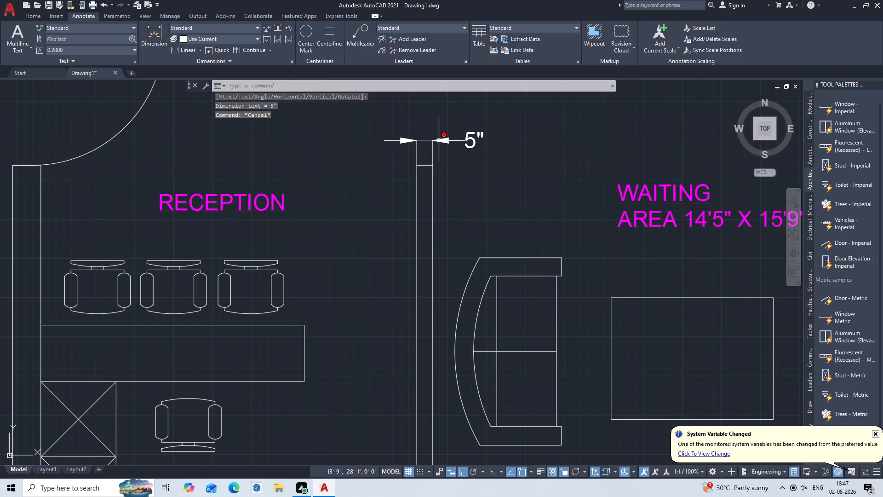
Add a linear dimension across the thickness of the outer wall above the WAITING AREA.
key(Return)
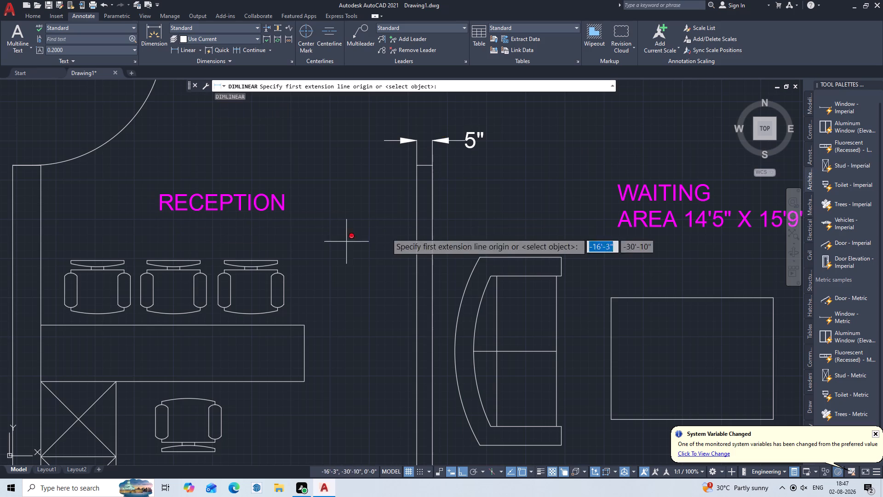
scroll(406, 218, down, 2)
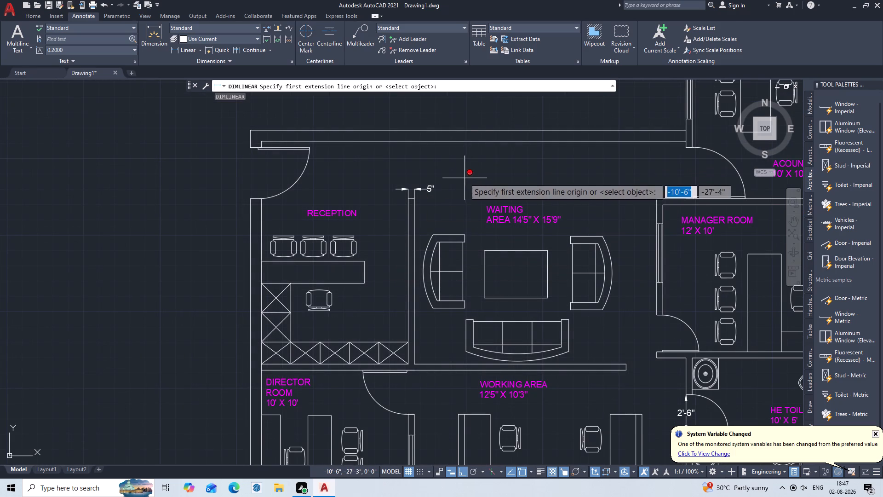
middle_drag(487, 116, 358, 198)
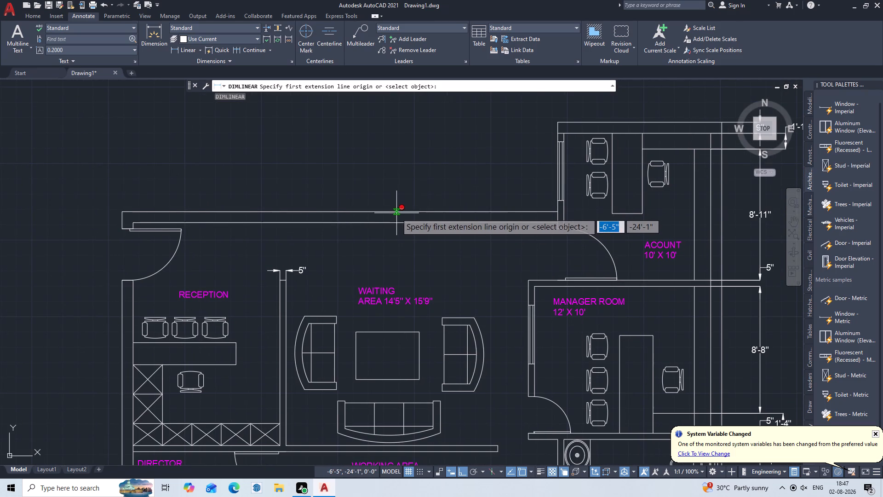
click(392, 212)
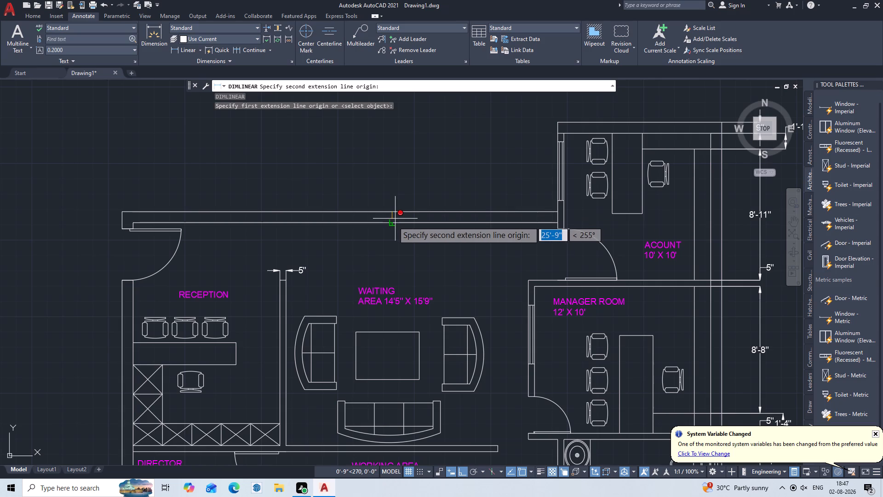
click(393, 223)
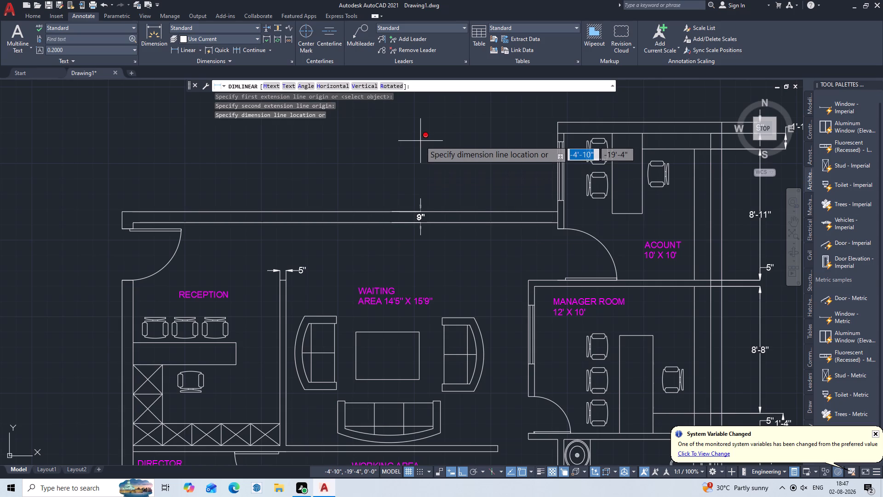
click(420, 141)
Add a vertical linear dimension for the ACOUNT room's window length, placed just outside the wall.
key(Return)
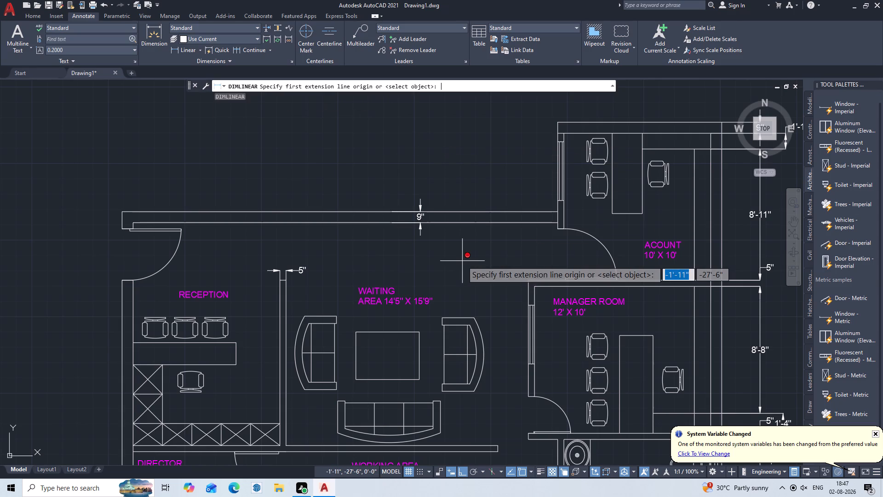
scroll(551, 171, up, 2)
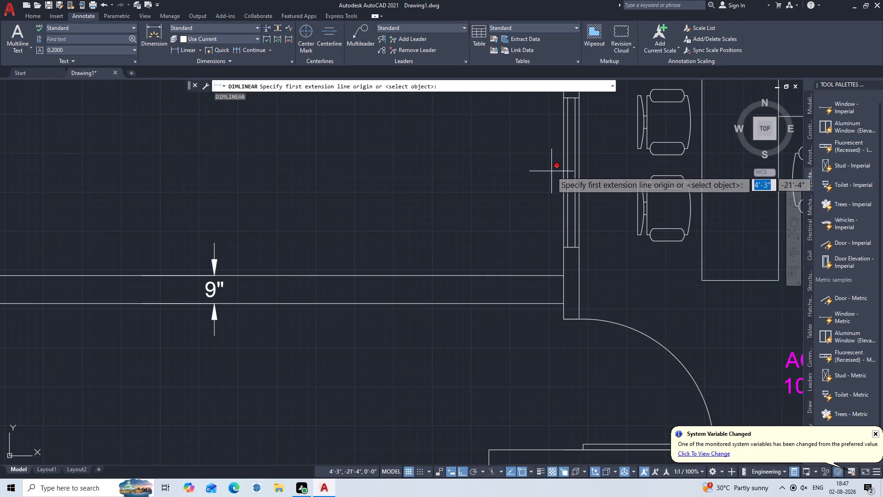
click(564, 247)
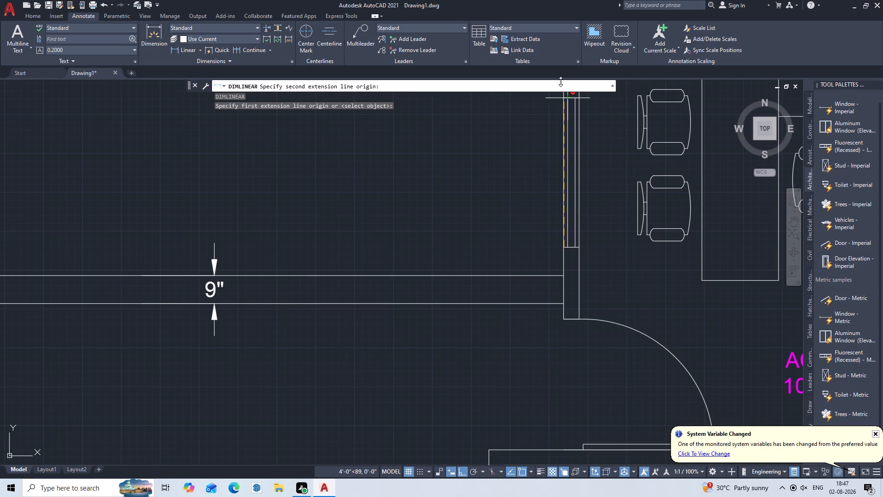
click(564, 97)
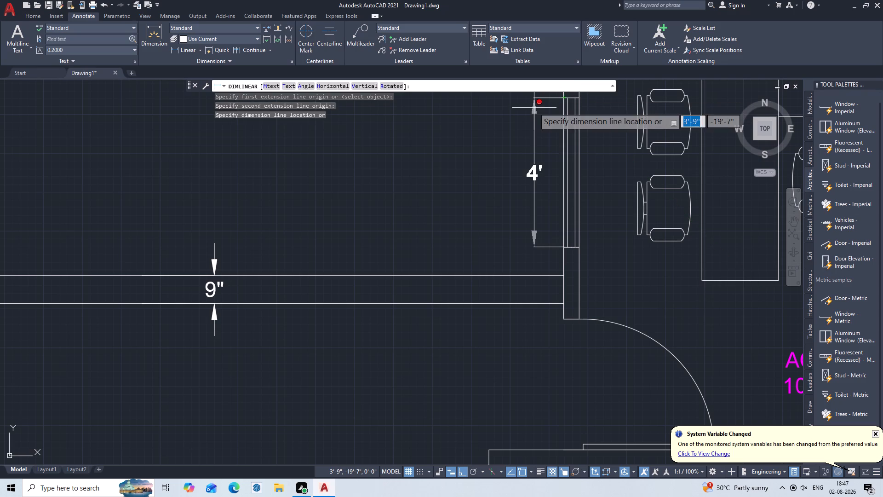
double_click(534, 108)
Add a vertical linear dimension for the MANAGER ROOM's window length, placed just outside the wall on the WAITING AREA side.
key(Return)
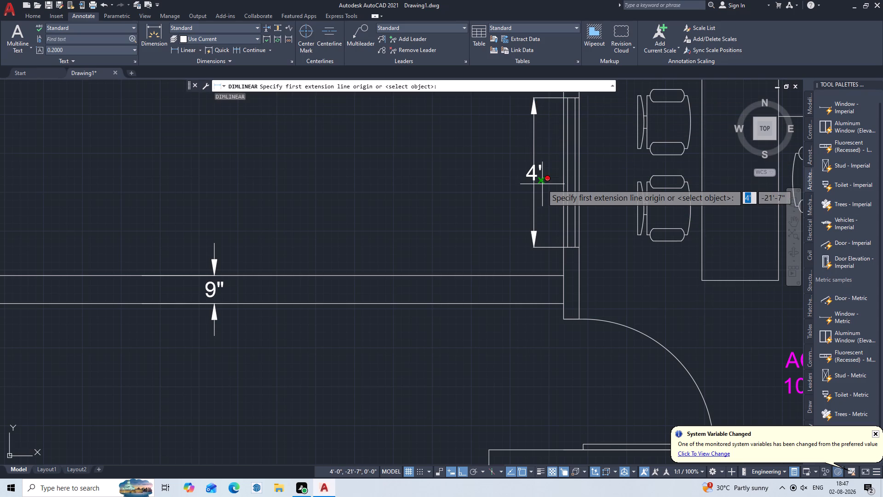
scroll(543, 191, down, 1)
scroll(492, 191, down, 1)
middle_drag(491, 193, 429, 162)
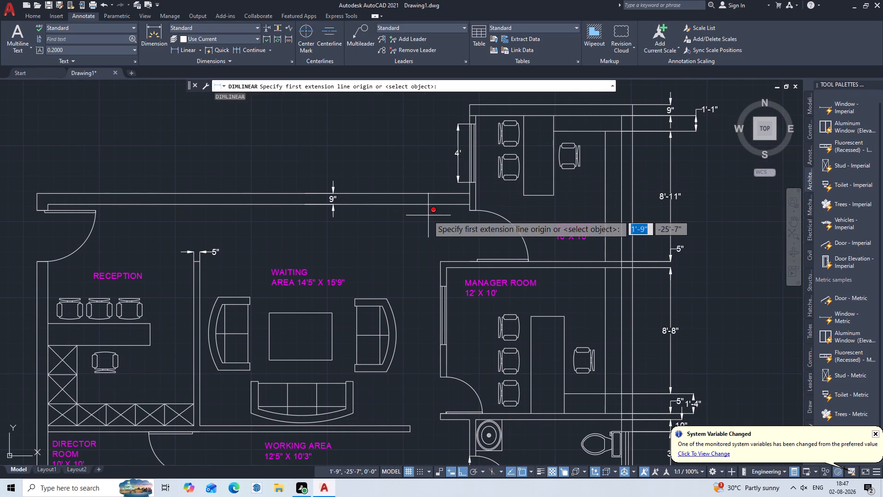
middle_drag(433, 214, 455, 150)
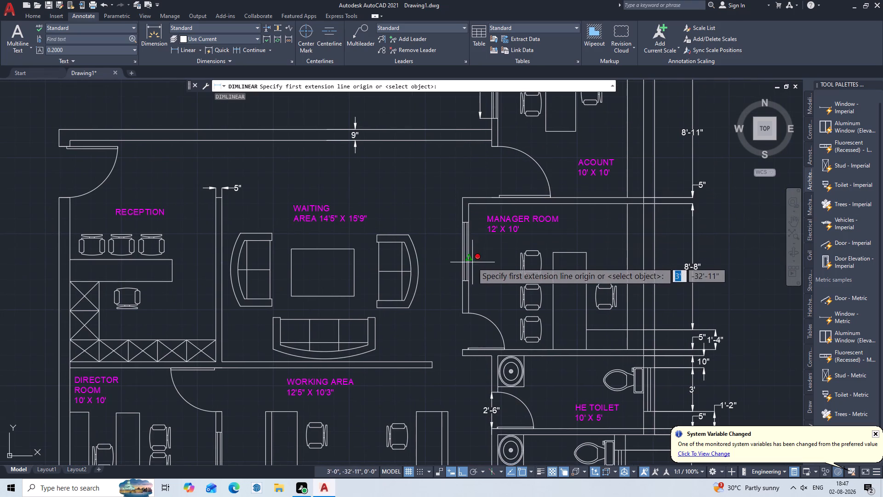
scroll(455, 276, up, 3)
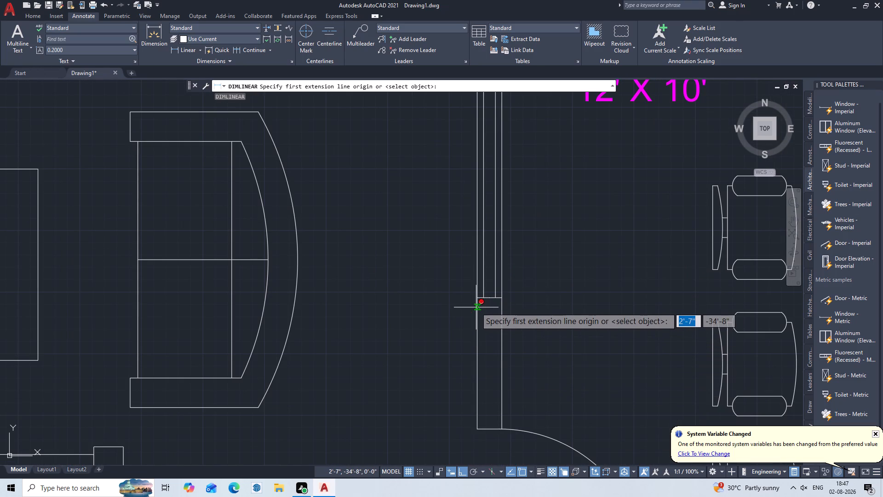
click(475, 299)
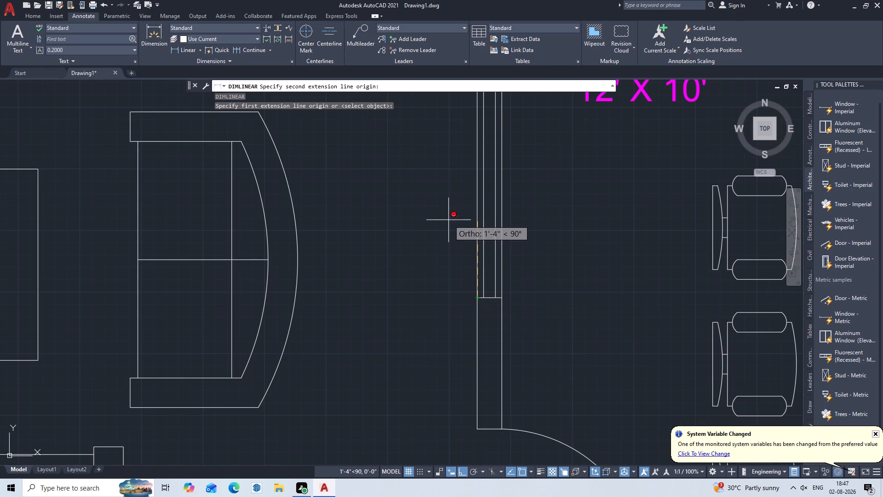
middle_drag(447, 219, 424, 315)
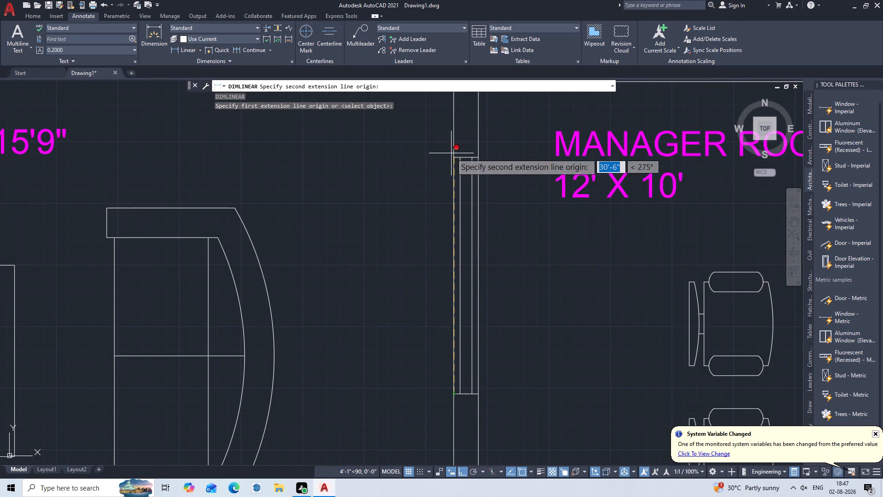
click(453, 156)
click(420, 164)
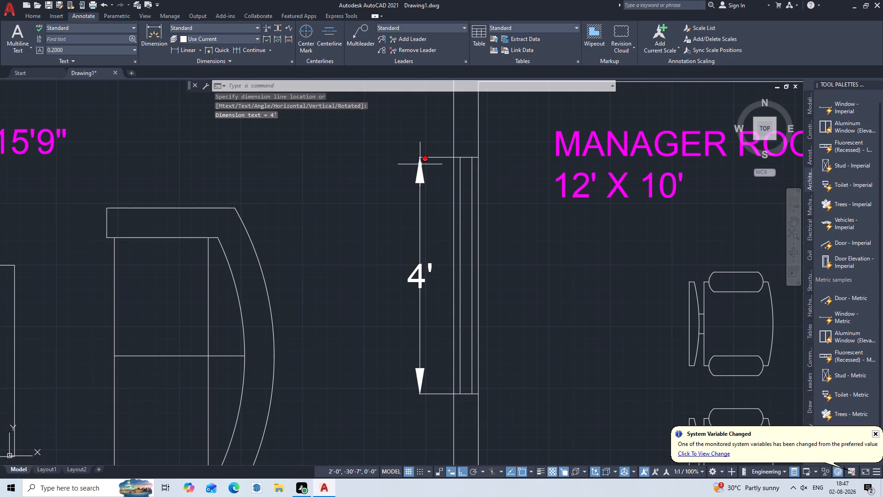
key(Escape)
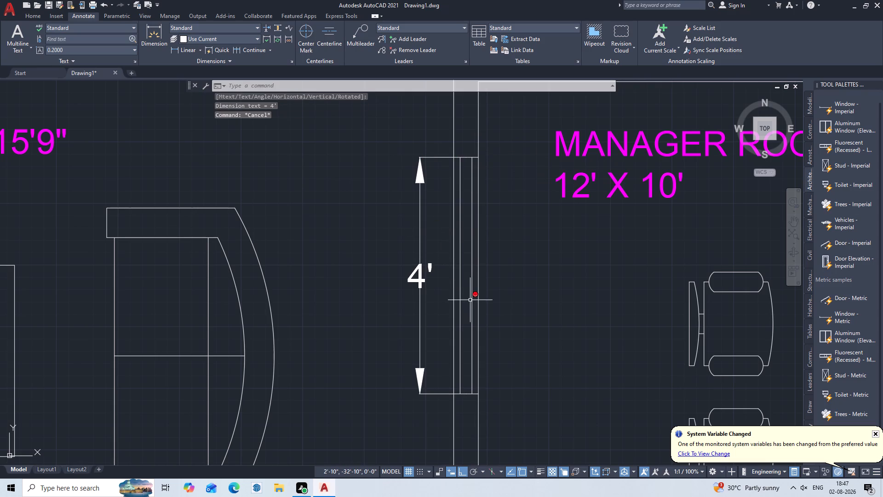
Add a linear dimension for the thickness of the MANAGER ROOM's window wall, placed between the room's upper corner and the window.
scroll(453, 207, down, 1)
middle_drag(456, 172, 455, 299)
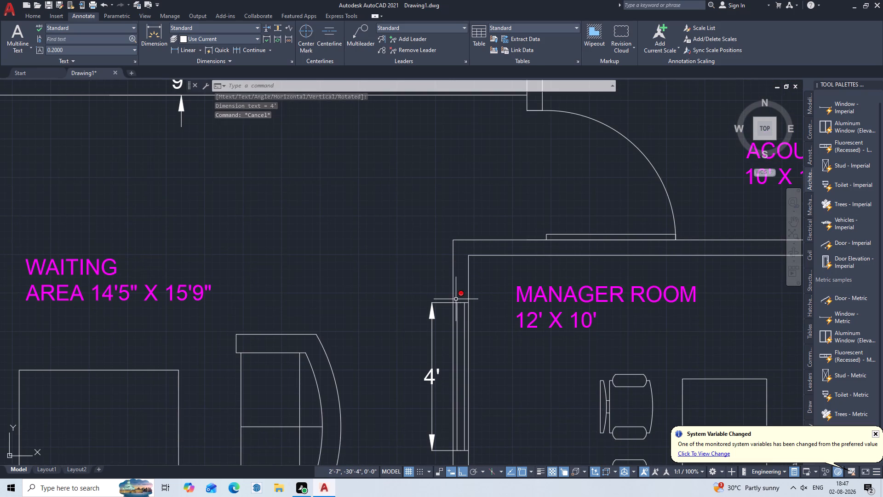
key(Return)
scroll(458, 238, up, 2)
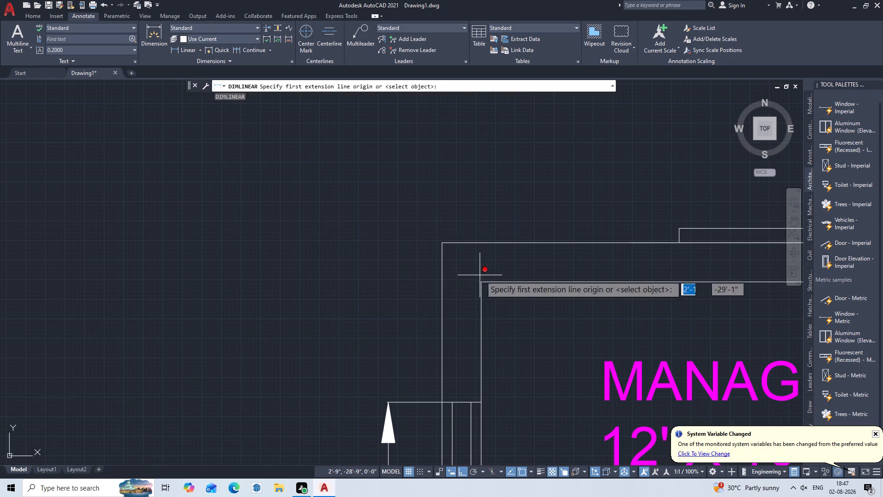
click(483, 280)
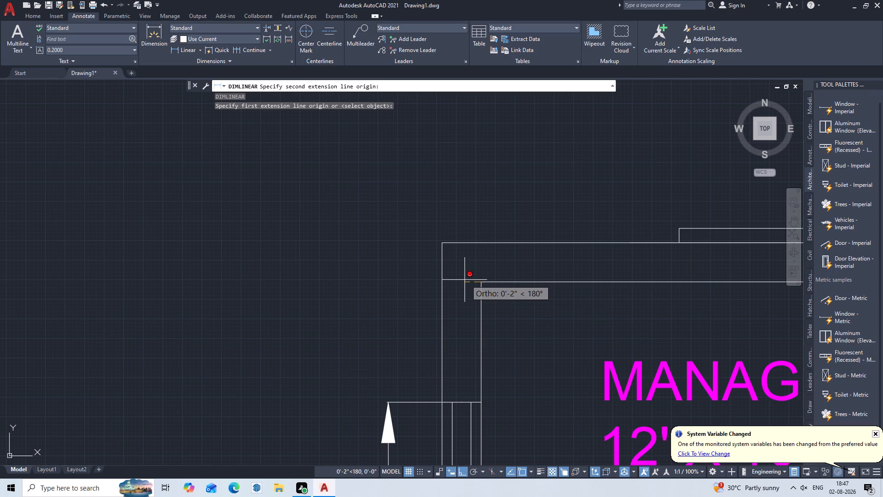
click(439, 281)
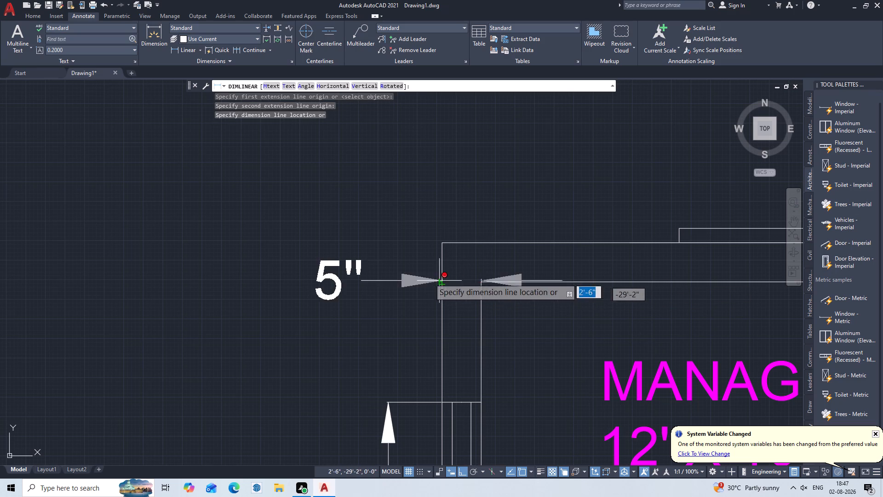
click(405, 319)
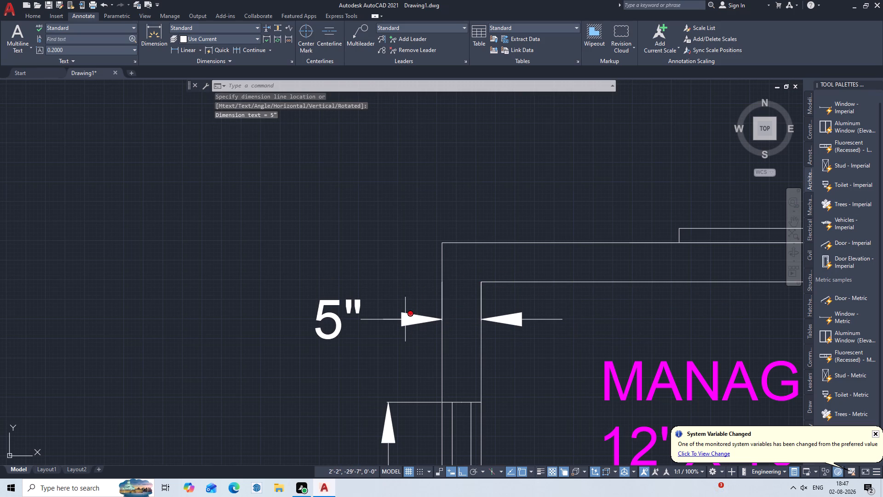
key(Escape)
Examine the plan from the MANAGER ROOM past the toilets to the PANTRY and H.R ROOM for walls and openings still lacking dimensions.
scroll(487, 356, down, 1)
middle_drag(487, 356, 440, 216)
scroll(459, 355, down, 1)
middle_drag(458, 363, 476, 245)
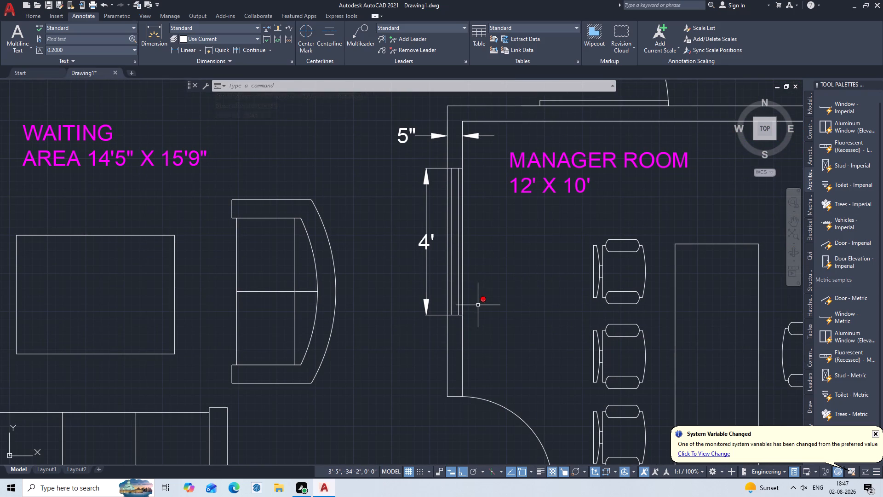
middle_drag(478, 305, 450, 223)
scroll(465, 231, down, 2)
middle_drag(466, 258, 545, 166)
middle_drag(542, 170, 395, 270)
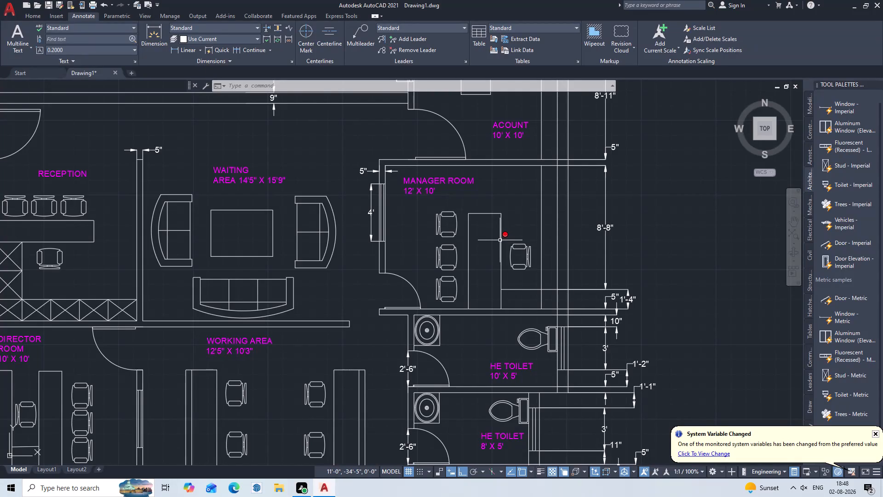
middle_drag(529, 187, 611, 147)
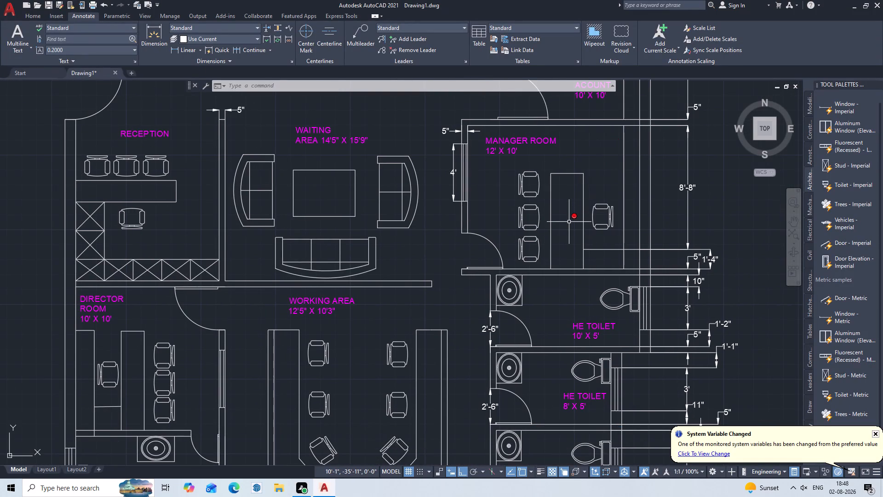
middle_drag(569, 222, 527, 164)
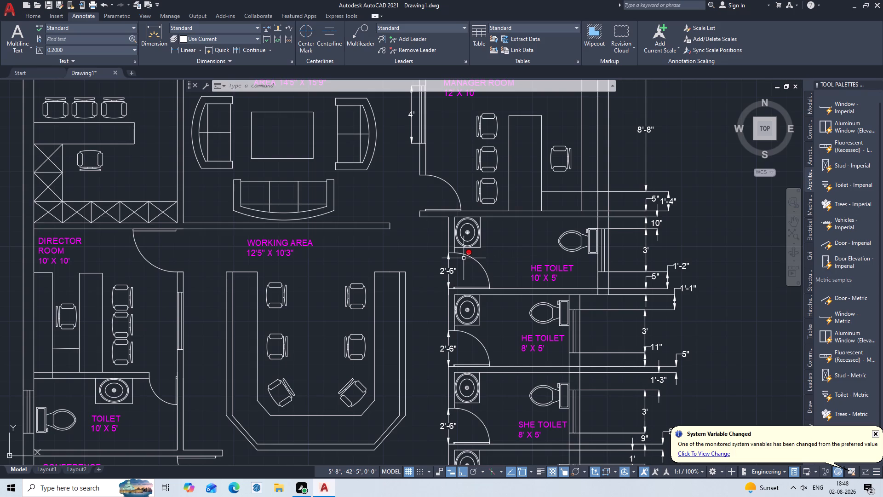
middle_drag(464, 258, 474, 169)
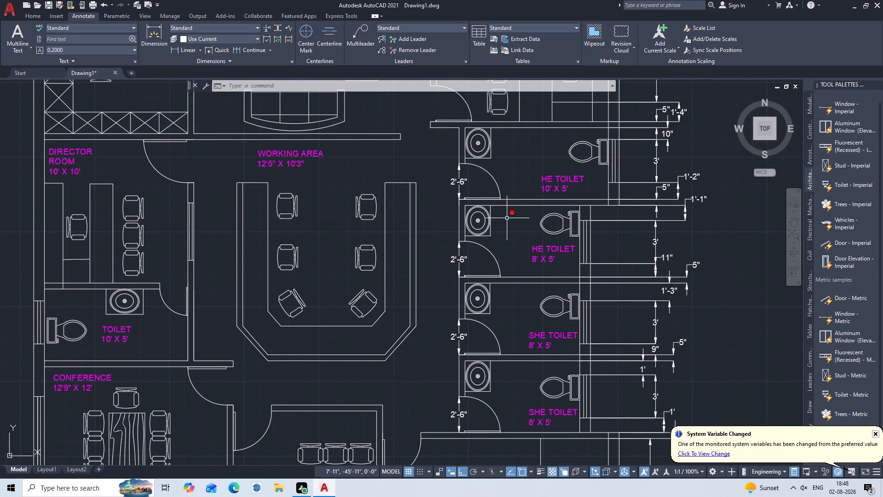
middle_drag(489, 254, 472, 139)
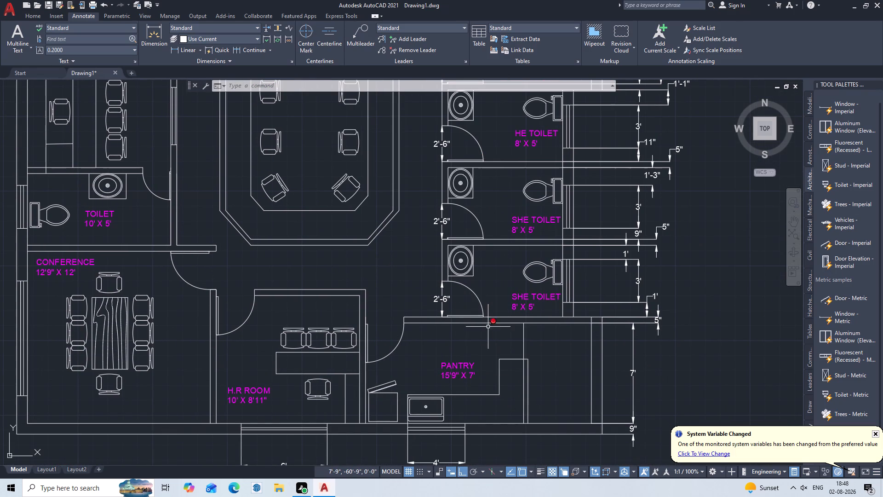
middle_drag(416, 311, 439, 391)
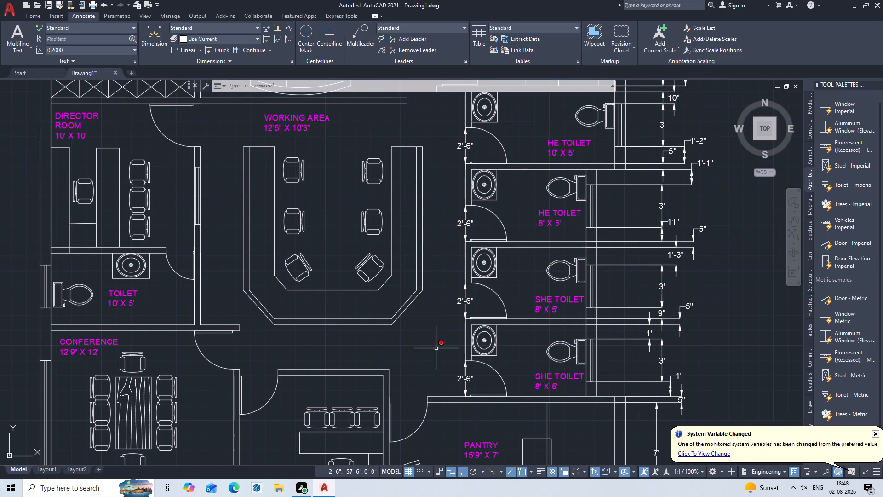
middle_drag(438, 351, 426, 230)
scroll(436, 263, down, 1)
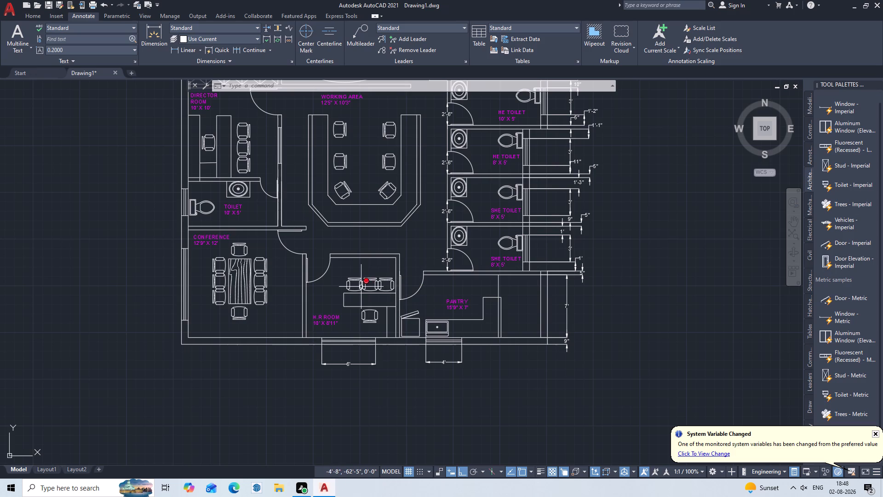
Add a linear dimension for the partition thickness between CONFERENCE and H.R ROOM, placed across the wall below the H.R ROOM door.
middle_drag(359, 287, 419, 322)
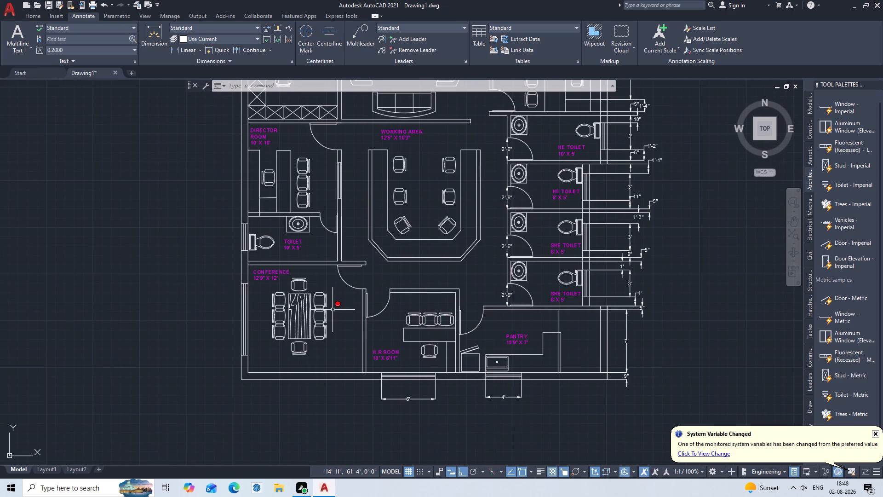
scroll(333, 309, up, 1)
middle_drag(346, 339, 353, 308)
scroll(351, 318, up, 1)
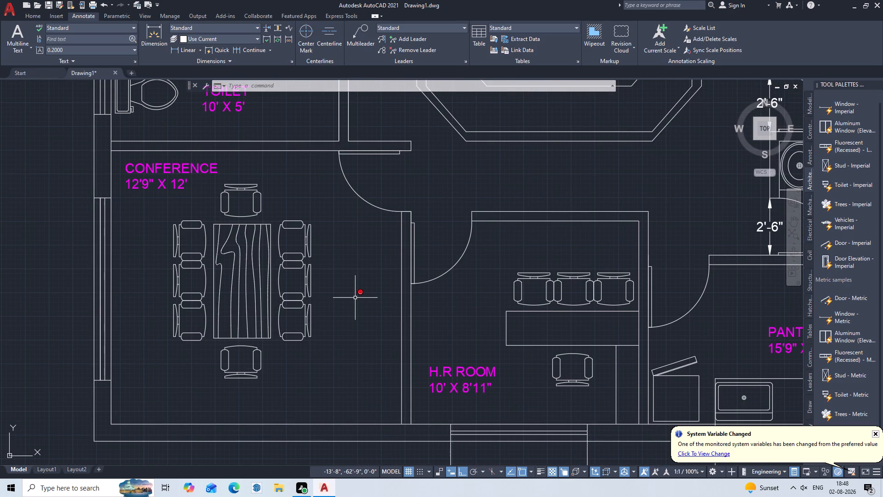
key(Return)
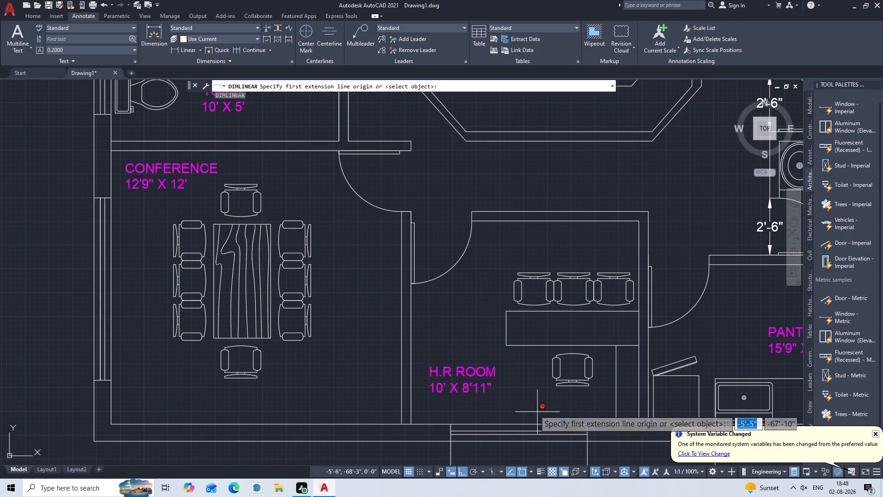
click(402, 316)
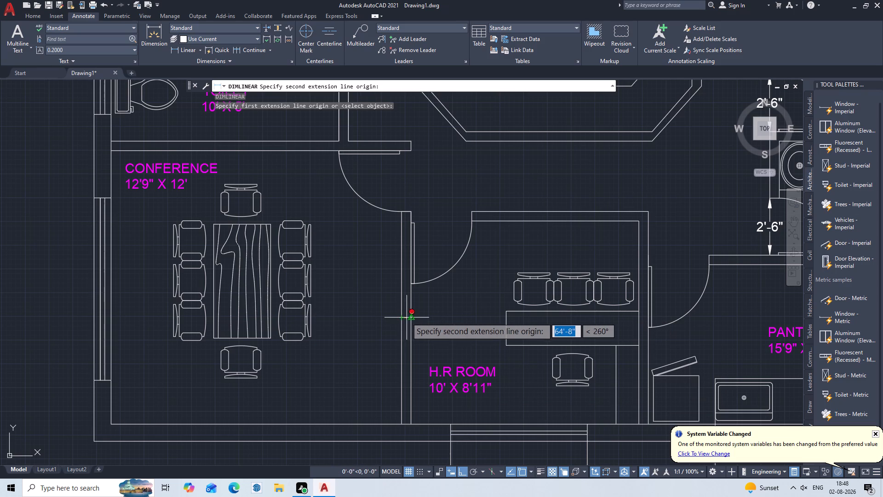
click(410, 318)
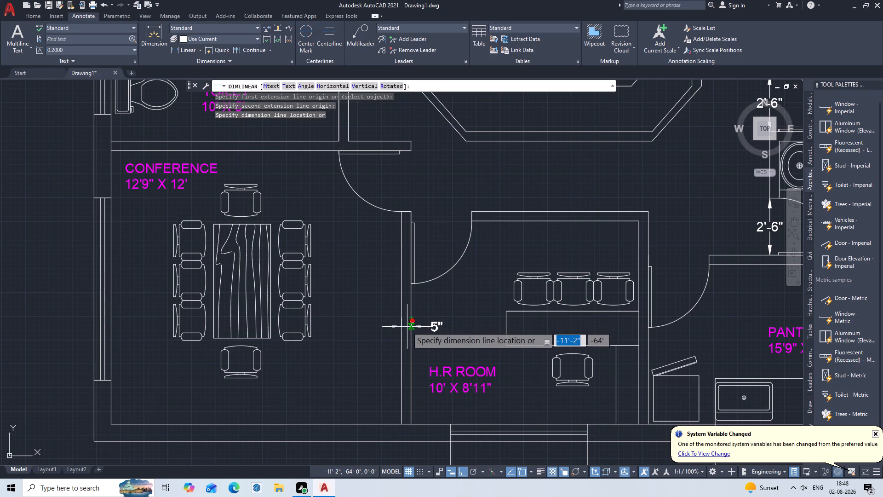
click(407, 327)
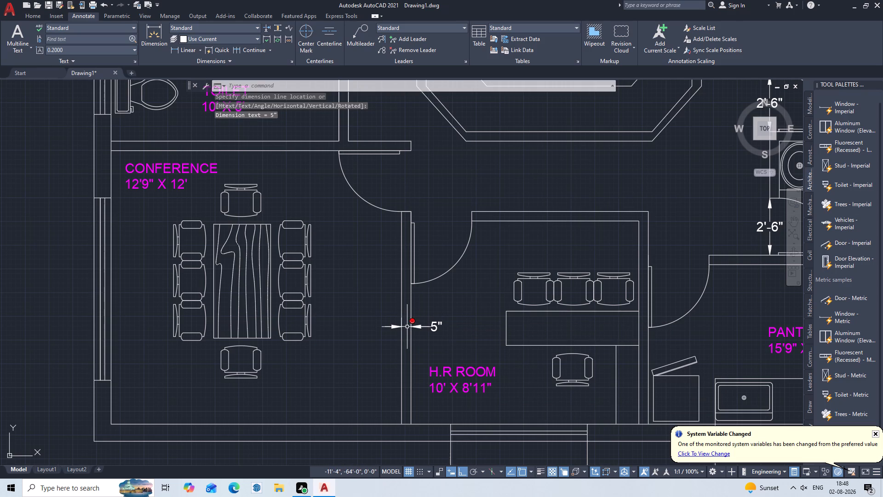
Add a vertical linear dimension for the CONFERENCE room's window length, placed just outside the outer wall.
key(Return)
middle_drag(242, 340, 289, 351)
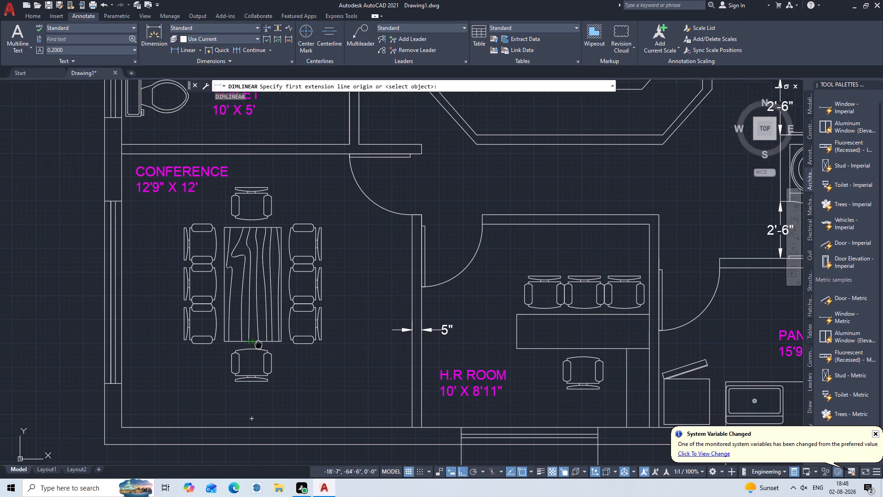
middle_drag(289, 351, 361, 358)
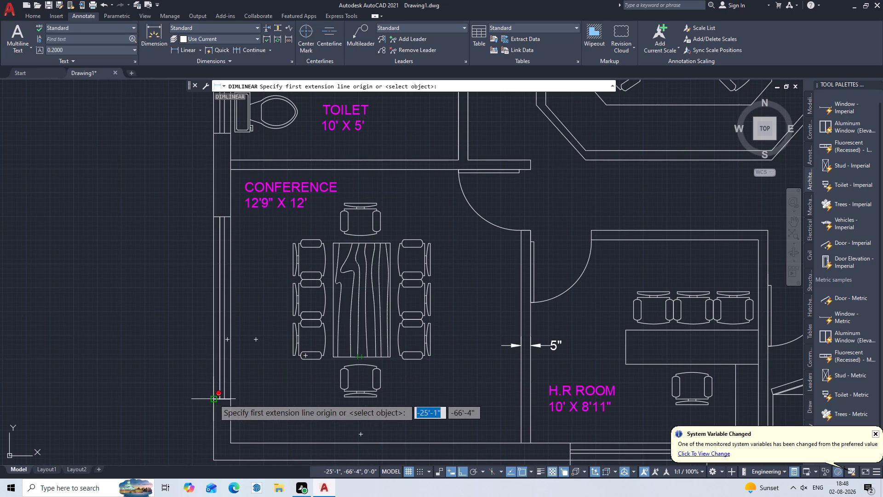
click(214, 399)
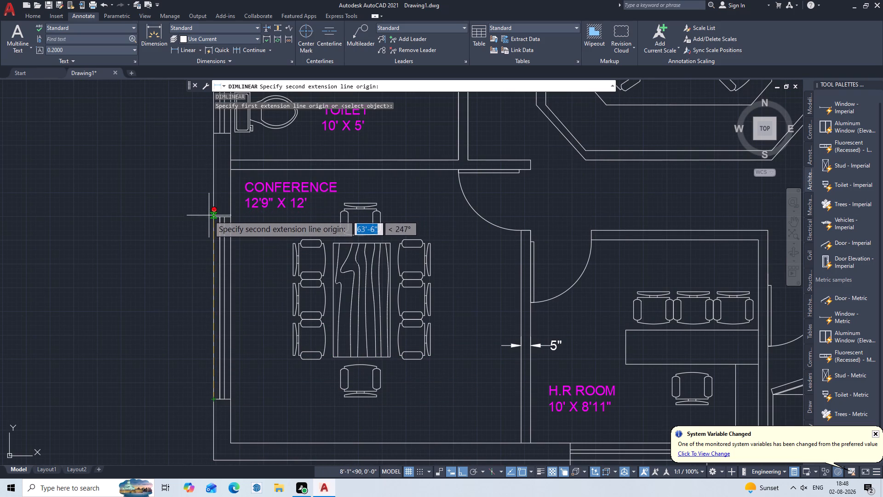
click(216, 218)
click(179, 240)
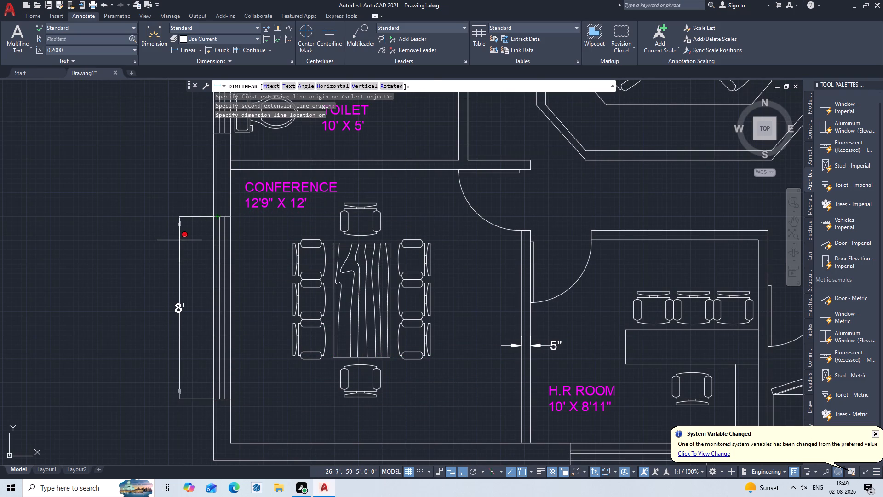
Add a vertical linear dimension for the window length of the TOILET above CONFERENCE, placed just outside the outer wall.
key(Return)
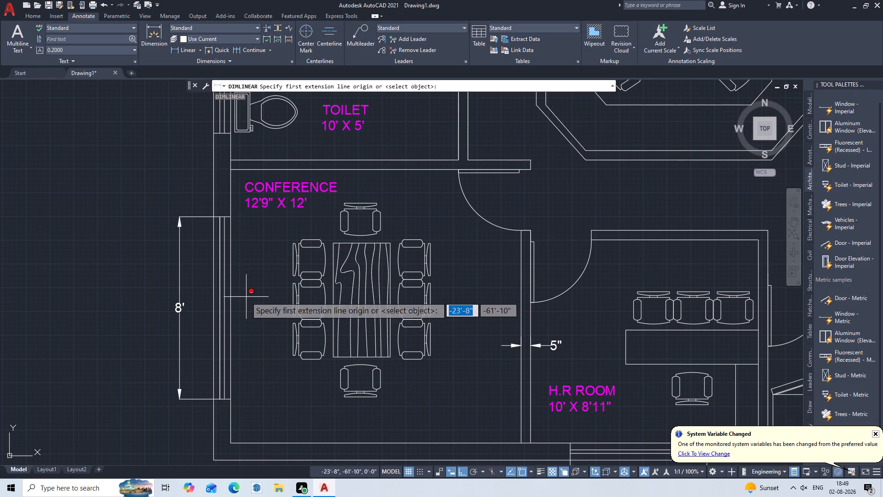
middle_drag(265, 260, 317, 479)
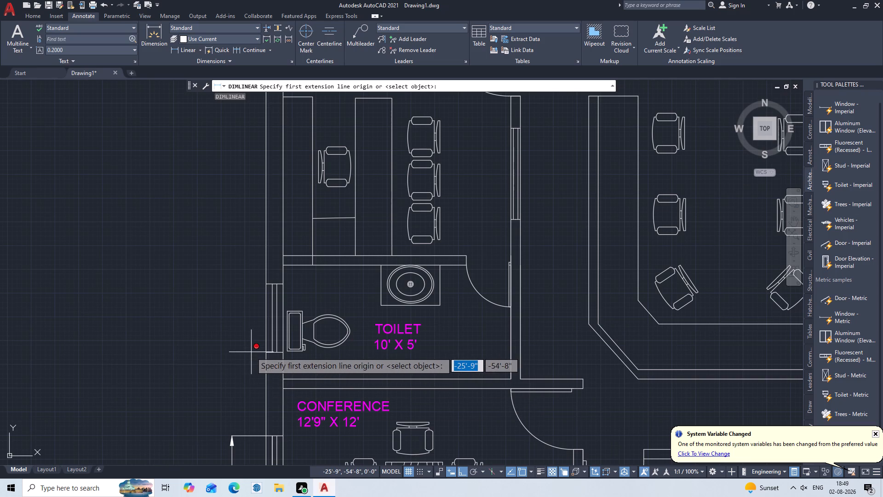
drag(267, 354, 268, 348)
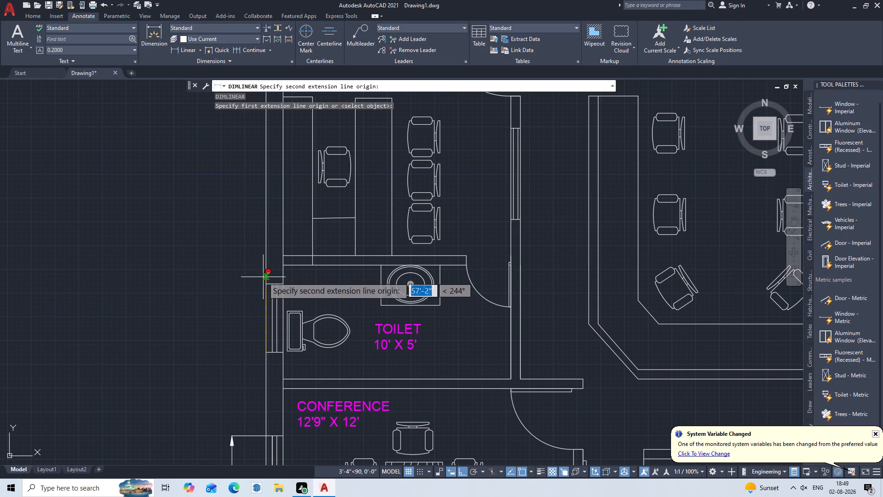
click(266, 285)
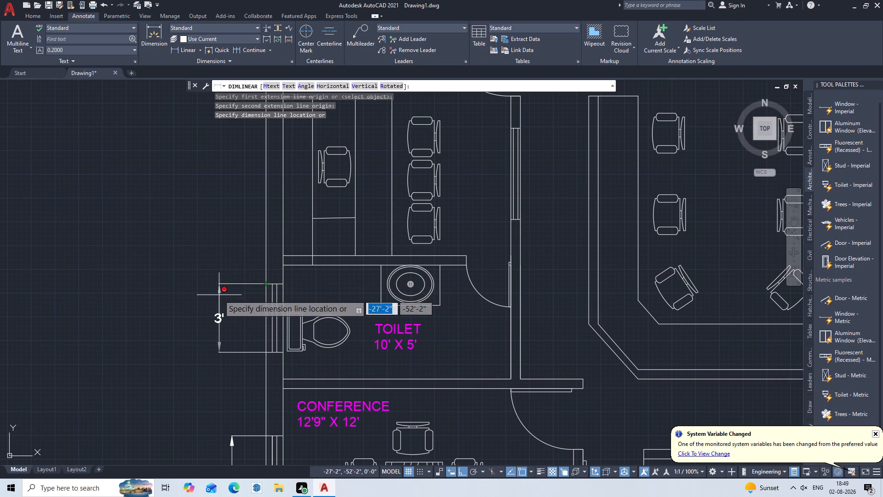
click(227, 304)
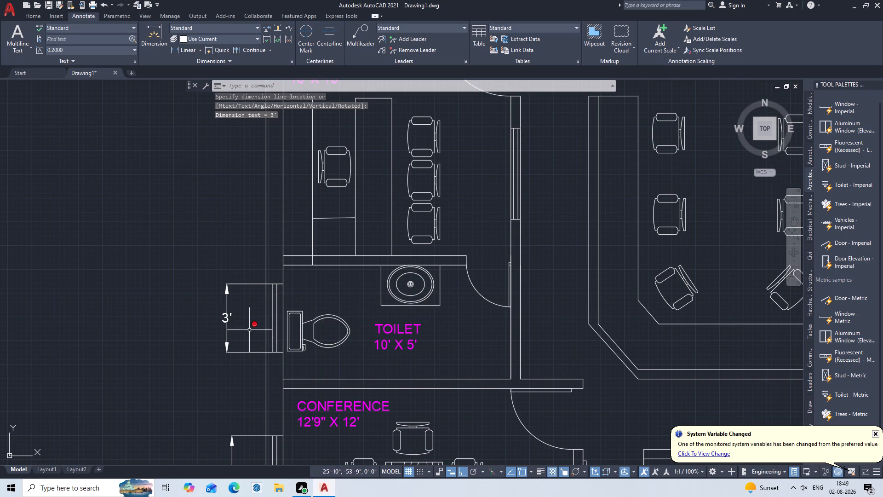
Examine the plan from CONFERENCE past the DIRECTOR ROOM to RECEPTION, WAITING AREA and WORKING AREA for walls and openings still lacking dimensions.
middle_drag(212, 245, 110, 170)
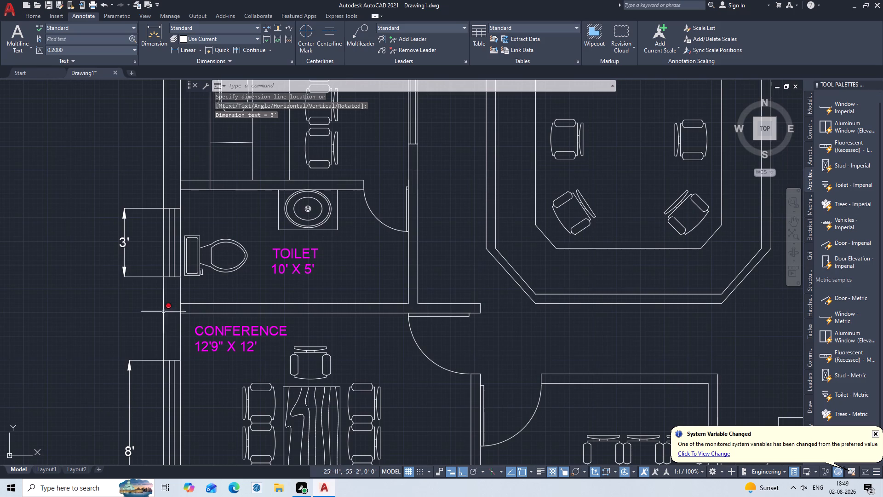
middle_drag(369, 265, 339, 197)
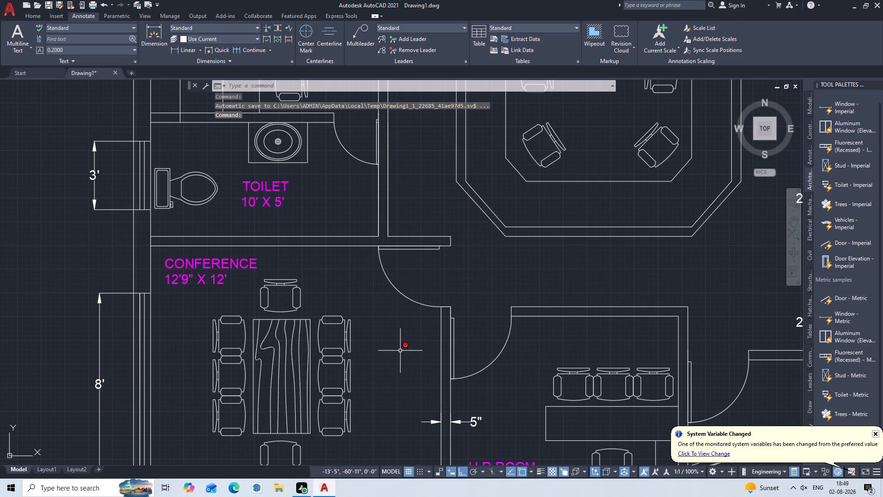
scroll(399, 306, down, 1)
middle_drag(421, 231, 422, 240)
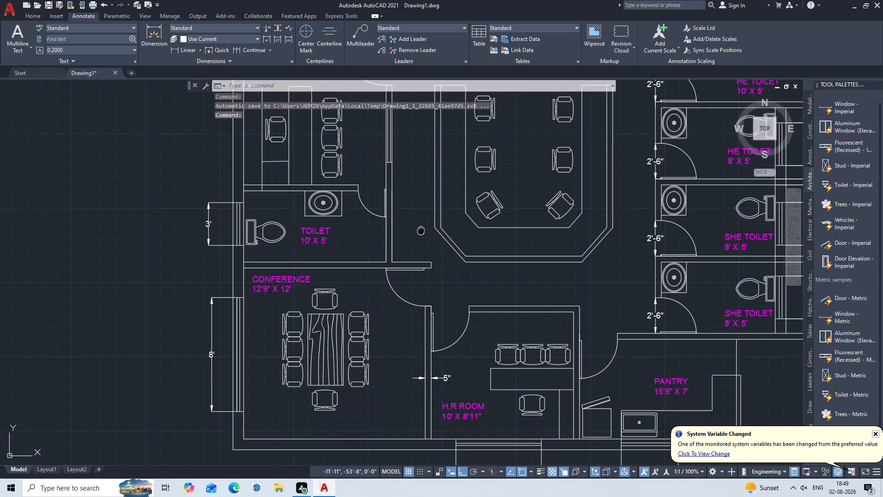
middle_drag(422, 240, 427, 337)
middle_drag(369, 258, 390, 295)
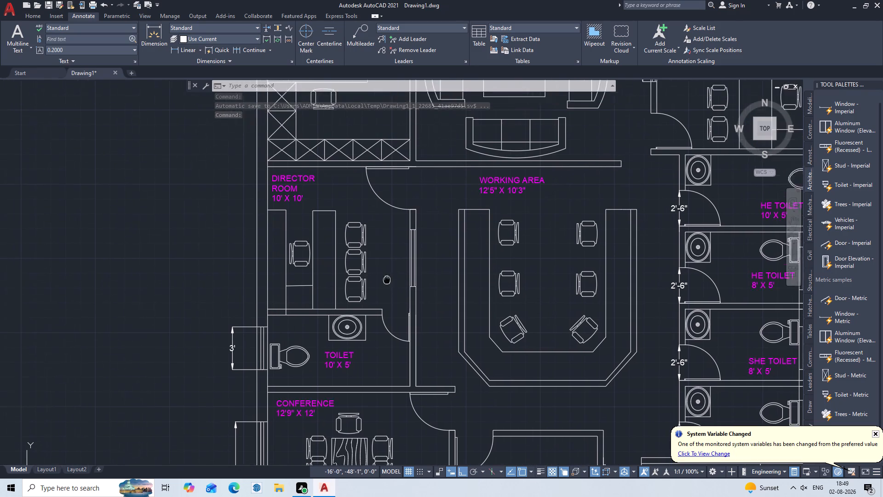
middle_drag(390, 295, 399, 335)
middle_drag(359, 224, 377, 306)
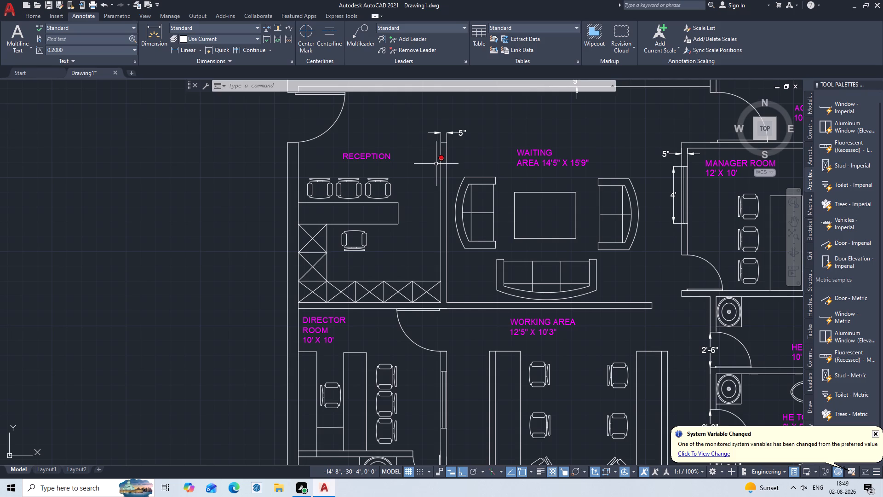
middle_drag(426, 183, 313, 210)
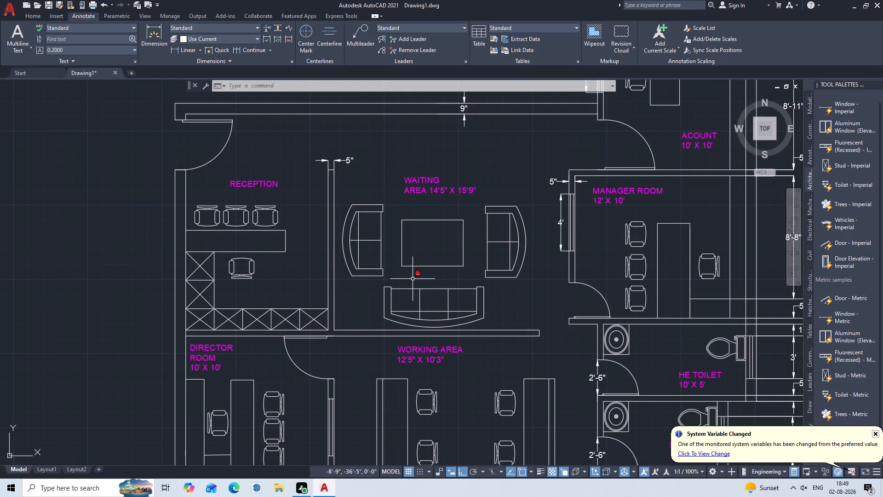
middle_drag(441, 276, 432, 234)
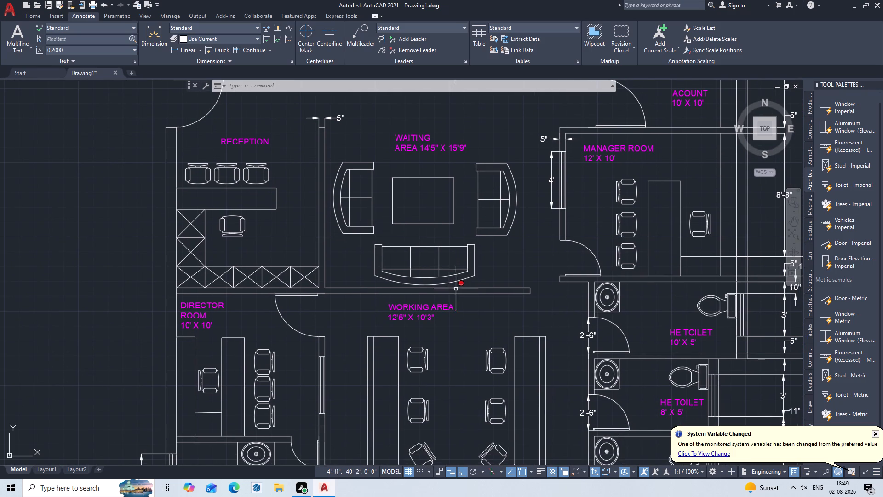
Add a vertical linear dimension for the clearance between the WORKING AREA's upper wall and the counter end nearest DIRECTOR ROOM.
middle_drag(493, 262, 474, 222)
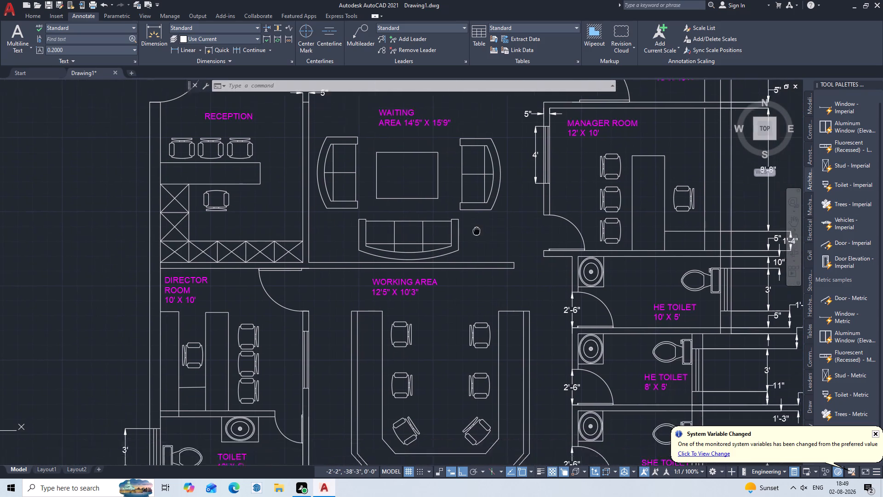
middle_drag(474, 222, 473, 202)
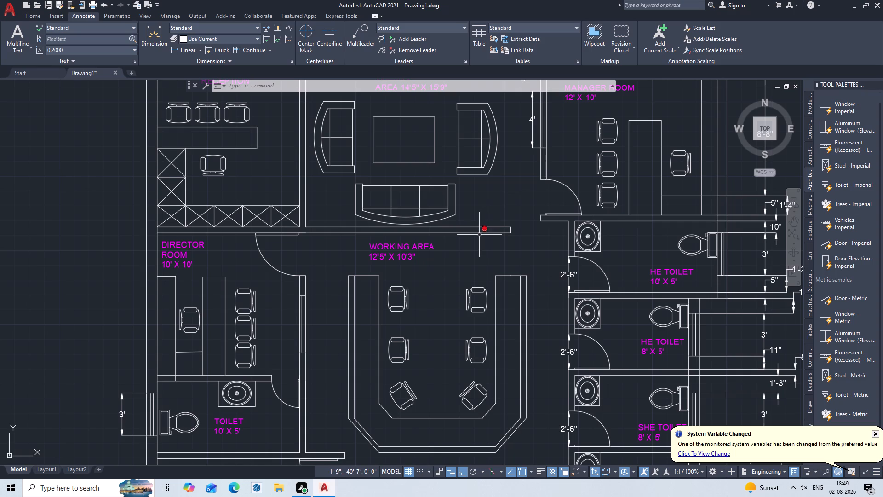
middle_drag(537, 199, 473, 265)
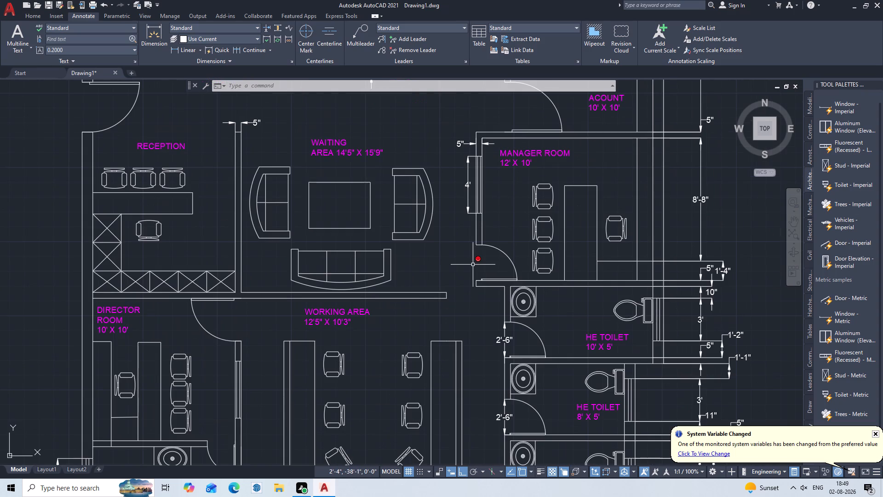
middle_drag(635, 227, 631, 228)
middle_drag(631, 228, 532, 229)
middle_drag(493, 240, 588, 152)
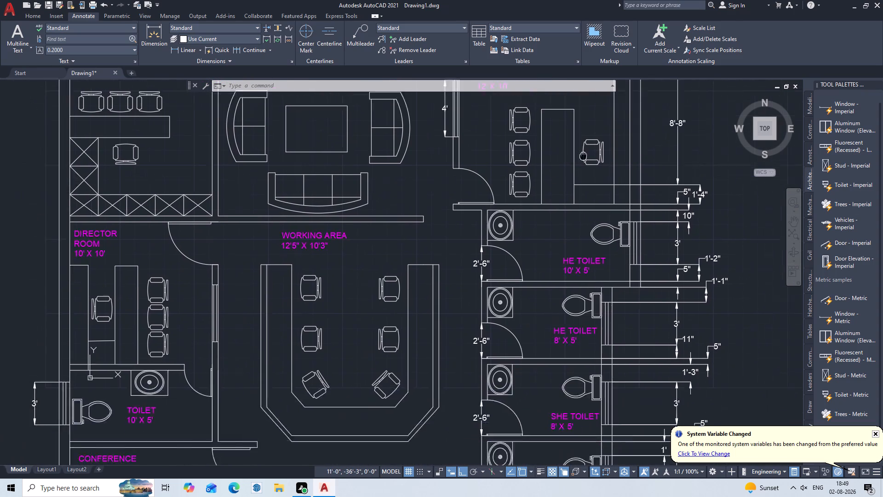
middle_drag(588, 152, 594, 146)
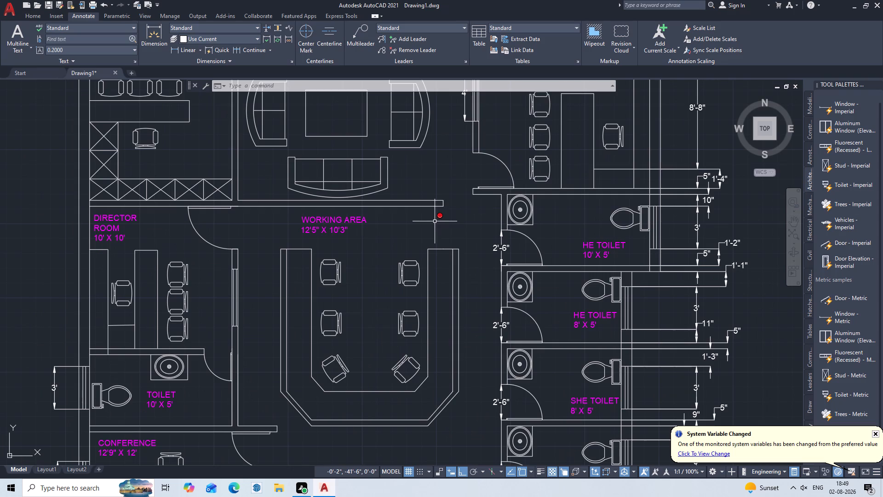
middle_drag(435, 221, 550, 209)
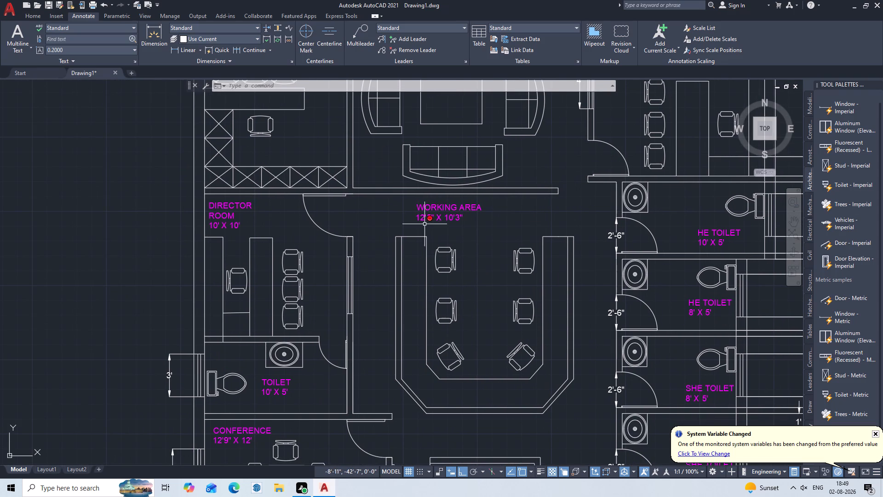
key(Return)
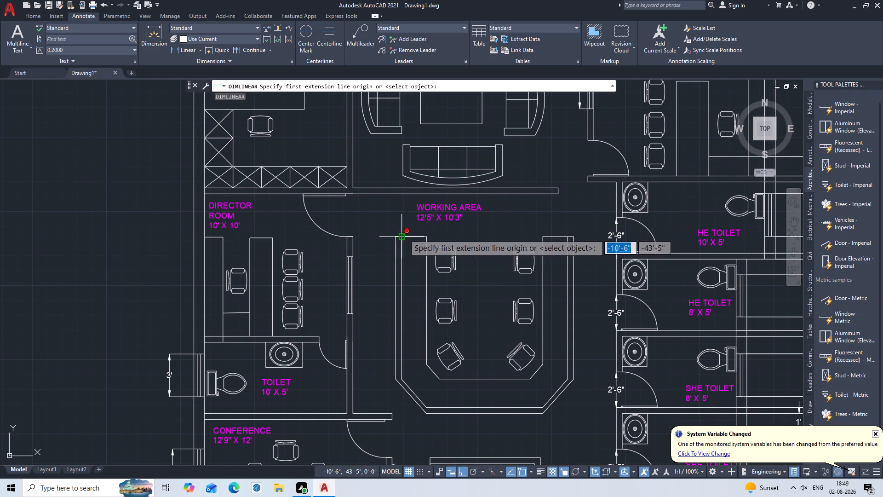
scroll(399, 235, up, 1)
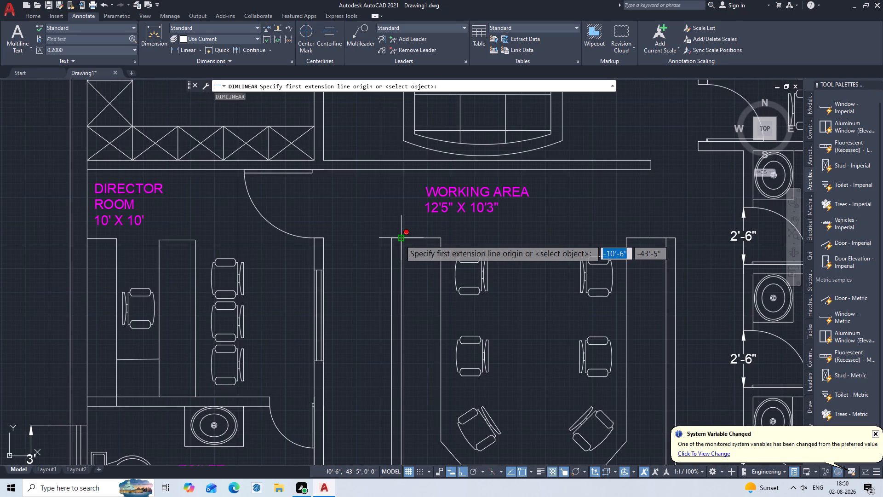
click(400, 240)
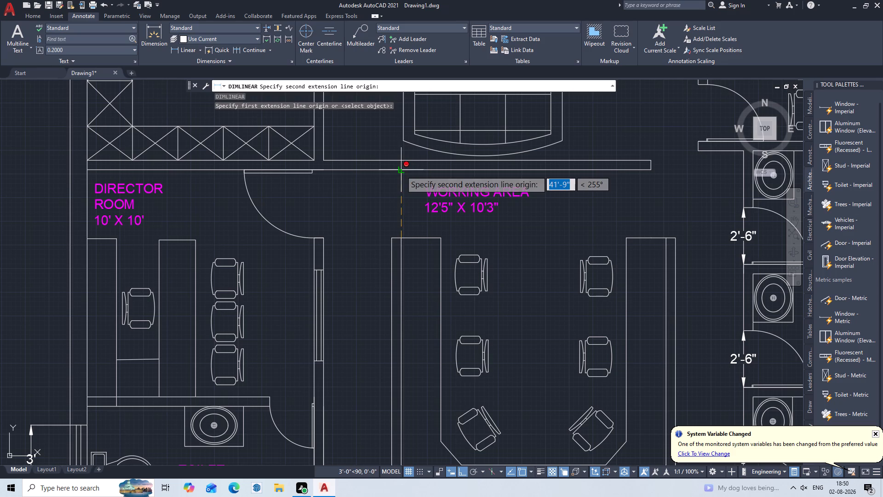
click(401, 171)
click(403, 196)
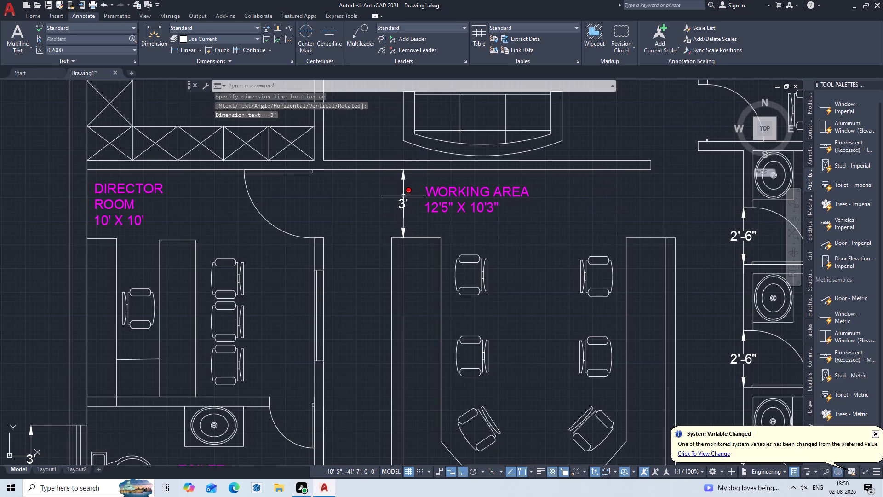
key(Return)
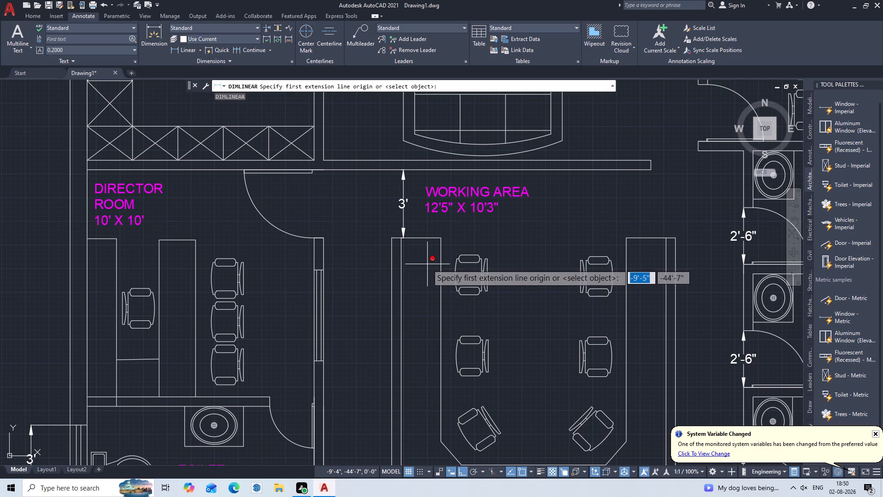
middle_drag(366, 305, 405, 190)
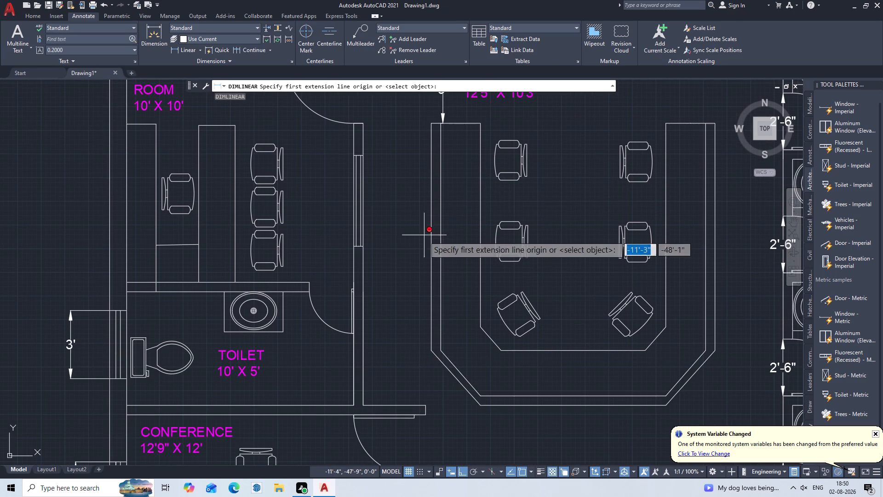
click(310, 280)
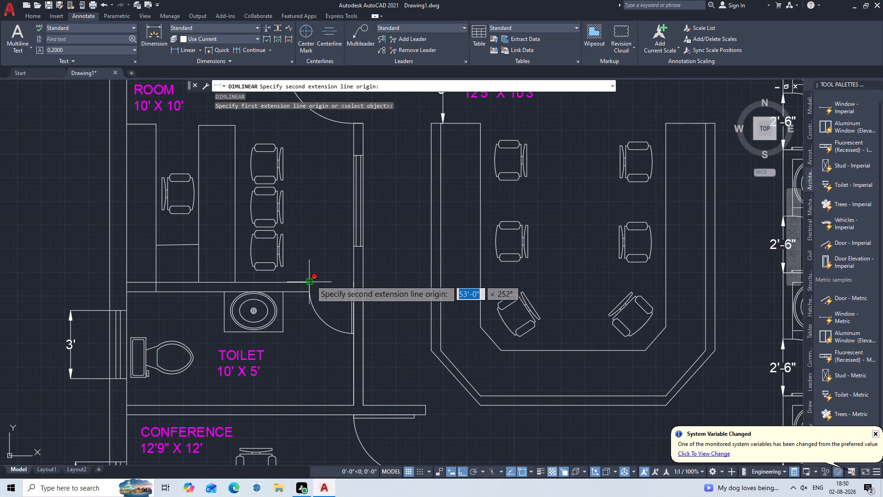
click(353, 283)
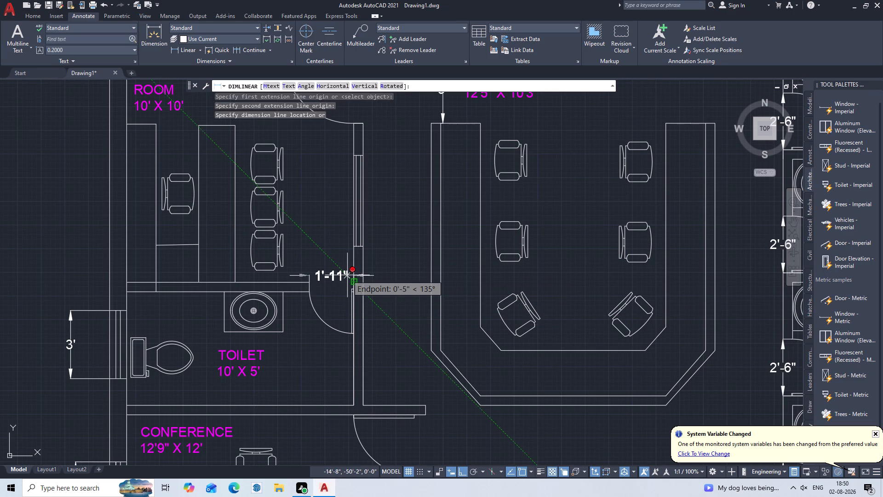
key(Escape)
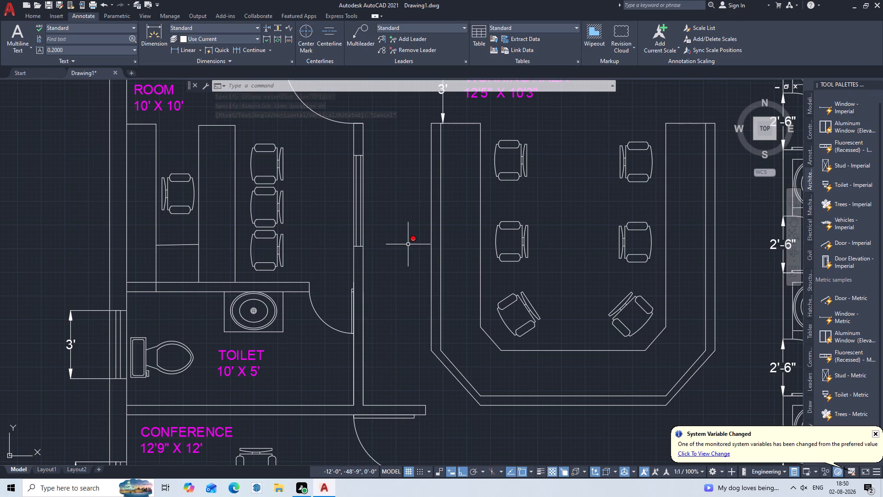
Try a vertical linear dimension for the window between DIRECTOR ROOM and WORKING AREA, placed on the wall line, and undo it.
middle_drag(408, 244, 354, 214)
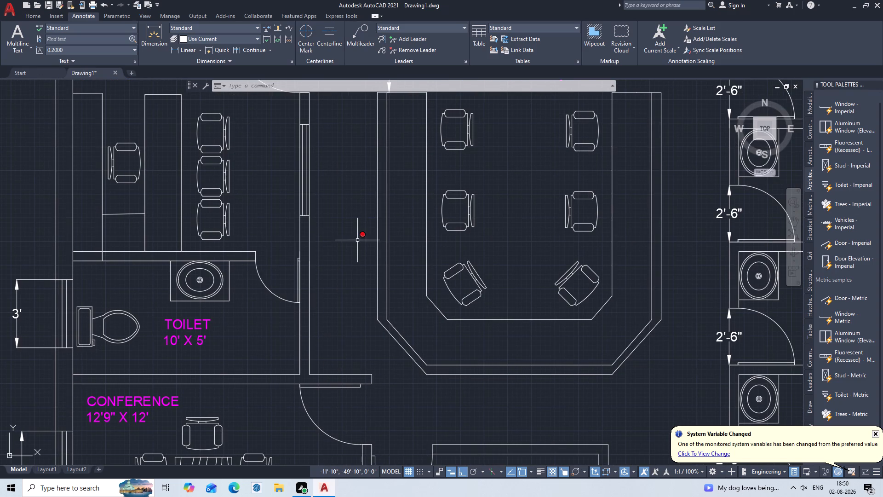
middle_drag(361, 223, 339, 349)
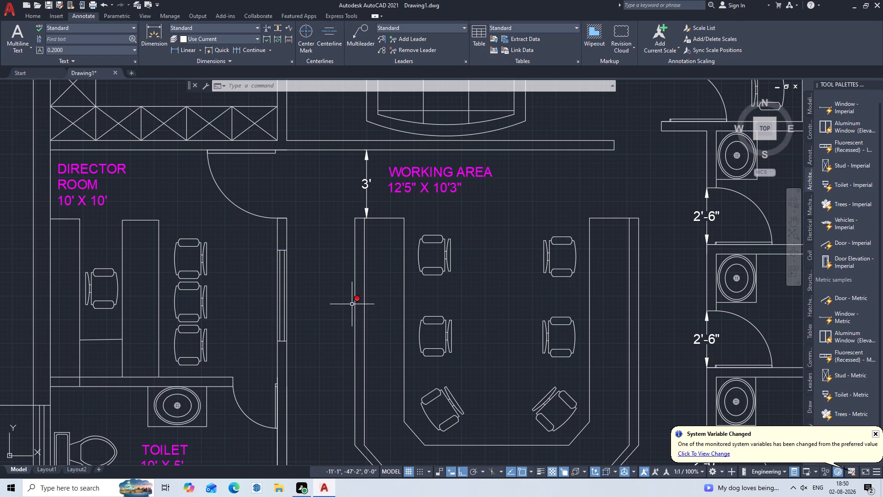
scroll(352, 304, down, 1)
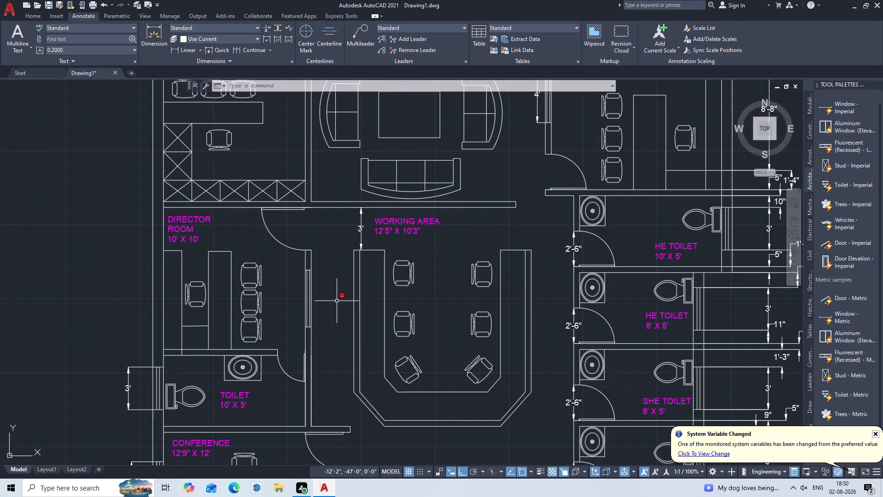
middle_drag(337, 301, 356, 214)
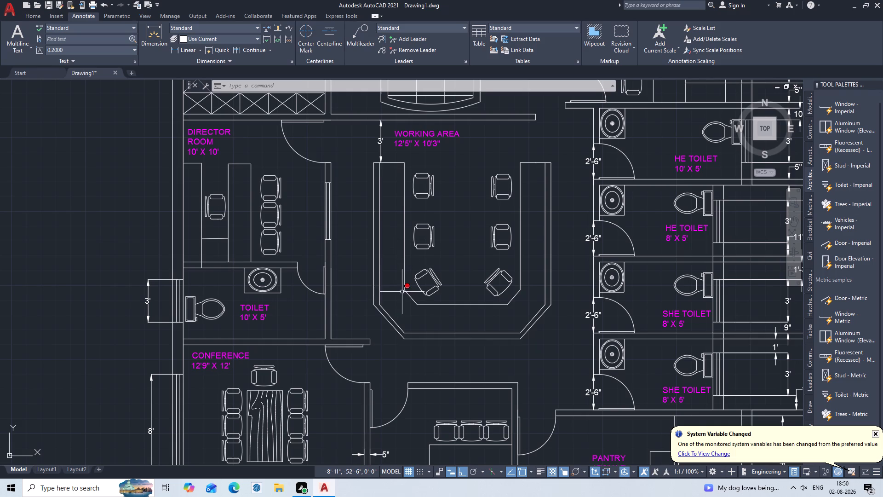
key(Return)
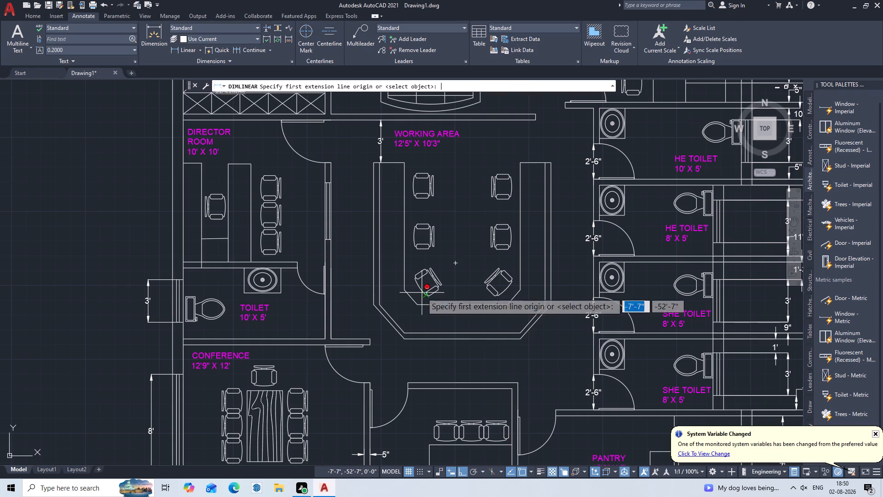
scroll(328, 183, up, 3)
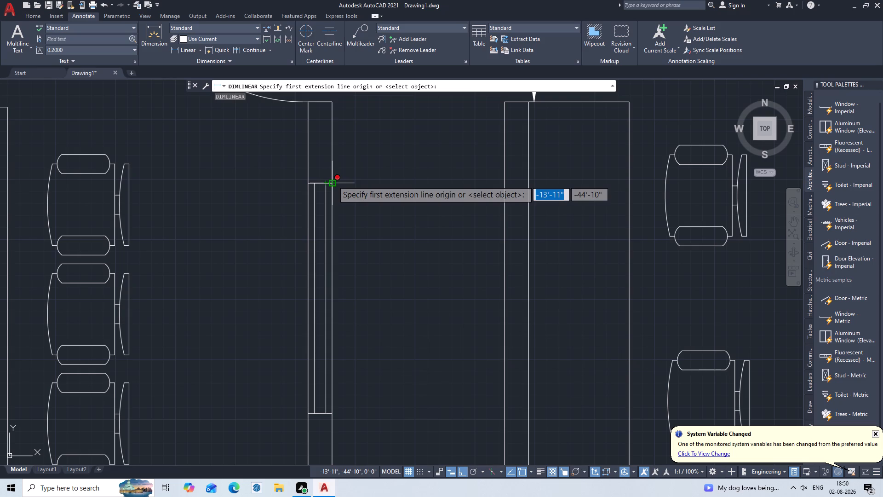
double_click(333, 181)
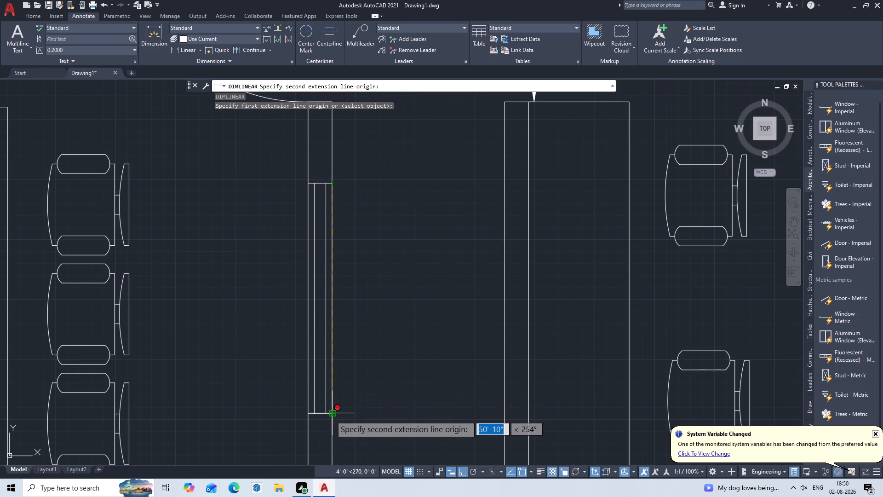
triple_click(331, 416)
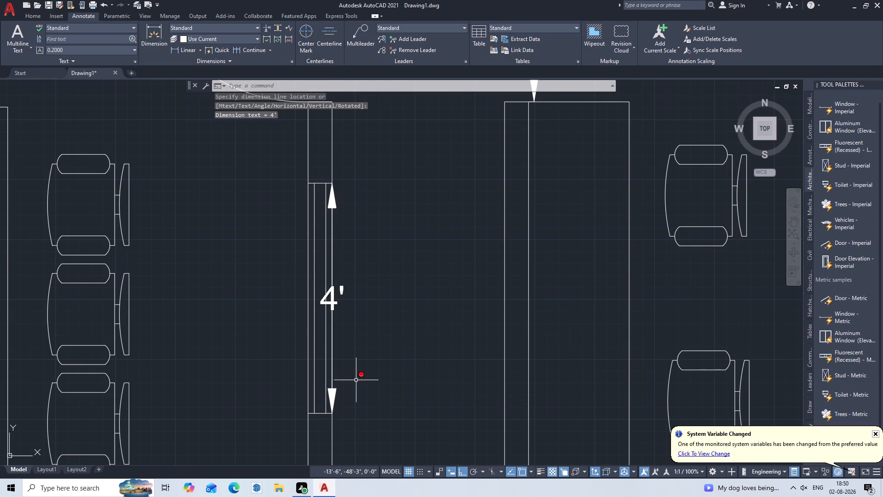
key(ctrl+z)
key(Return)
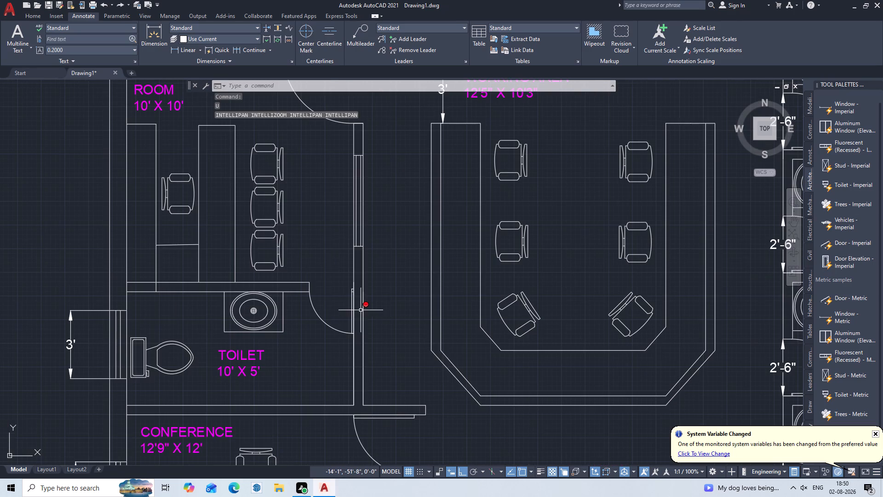
Add a vertical linear dimension for the window between DIRECTOR ROOM and WORKING AREA, placed just off the wall on the WORKING AREA side.
middle_drag(328, 236, 382, 338)
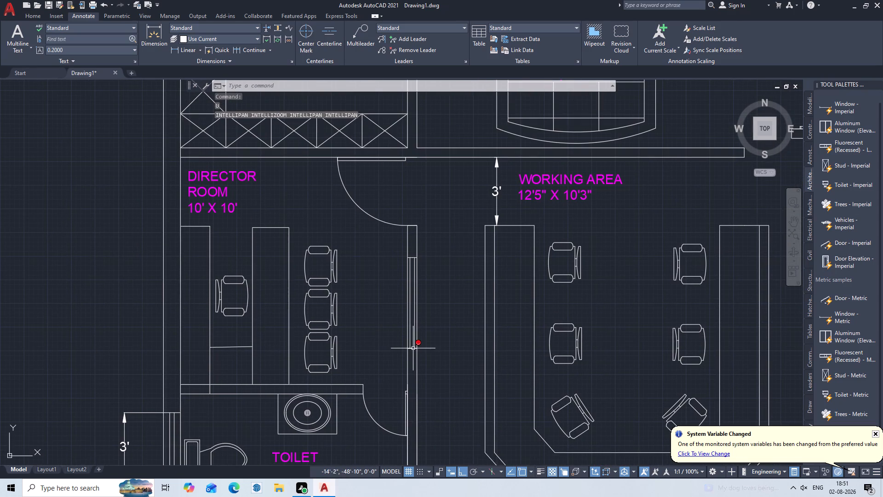
scroll(413, 348, up, 2)
text(DLI)
key(Return)
click(421, 349)
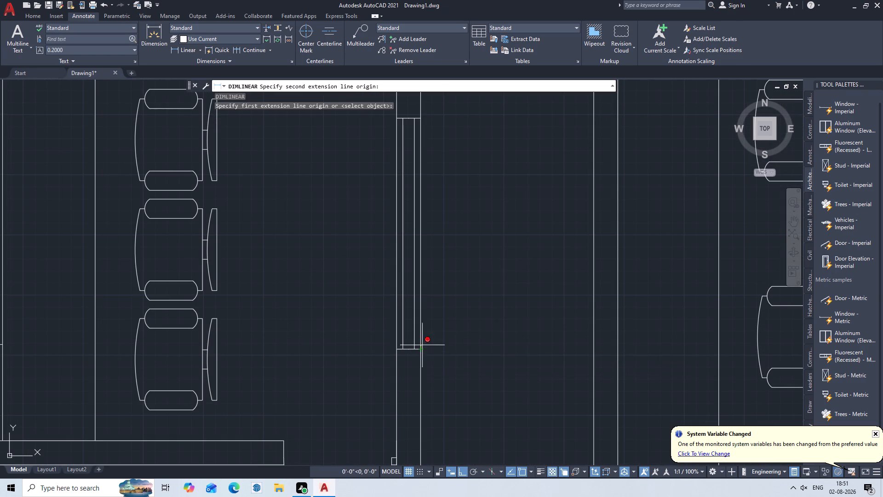
click(421, 116)
triple_click(462, 131)
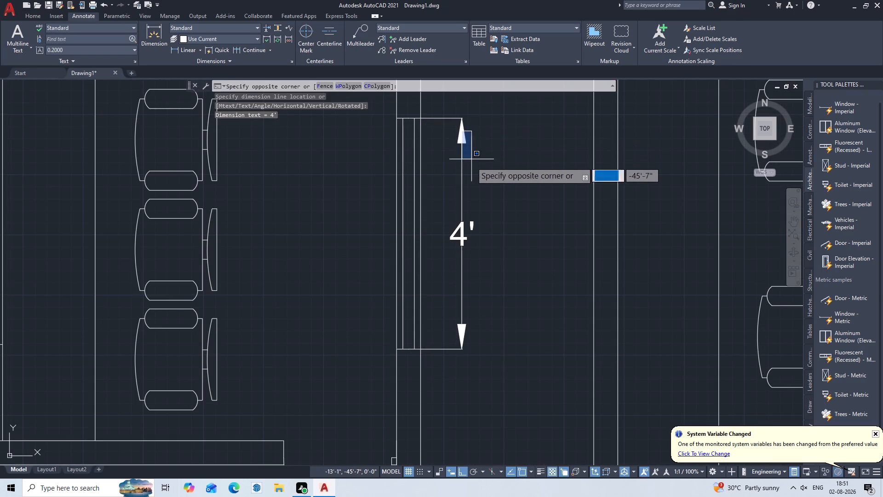
scroll(488, 192, down, 1)
key(Escape)
scroll(496, 197, down, 2)
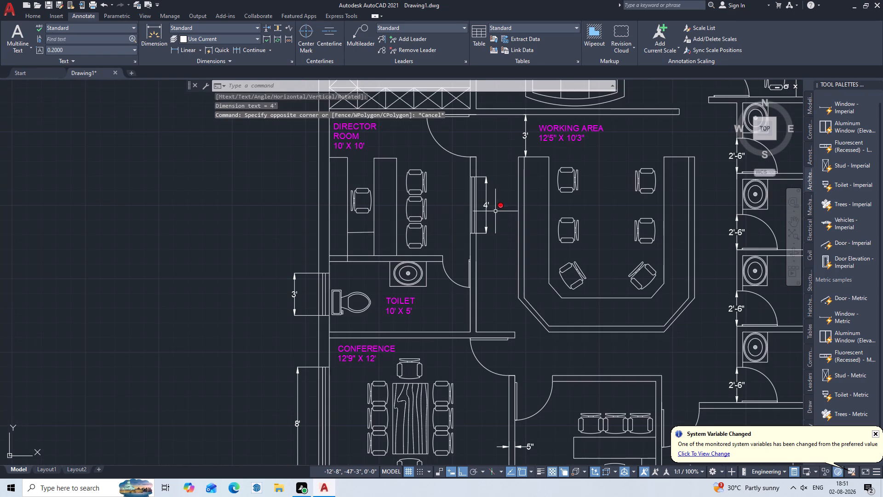
Add a vertical linear dimension between the wall end above CONFERENCE and the WORKING AREA counter's nearest outer corner.
middle_drag(503, 220, 440, 187)
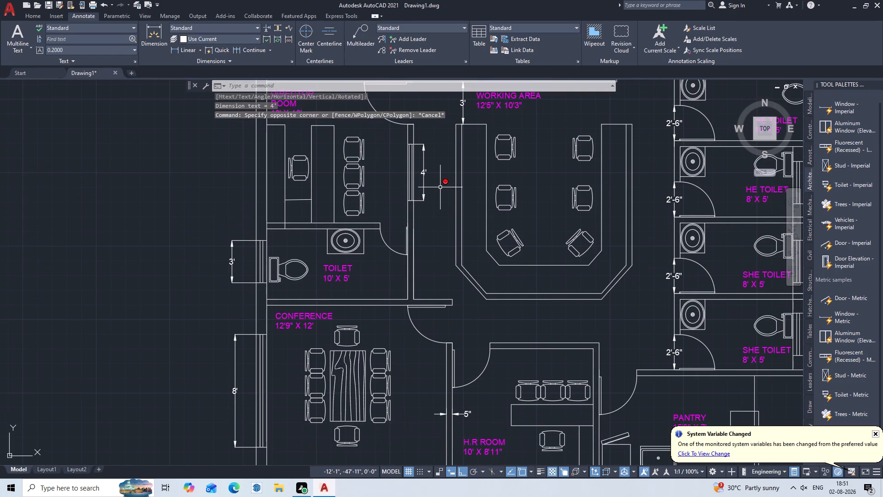
middle_drag(447, 236, 367, 192)
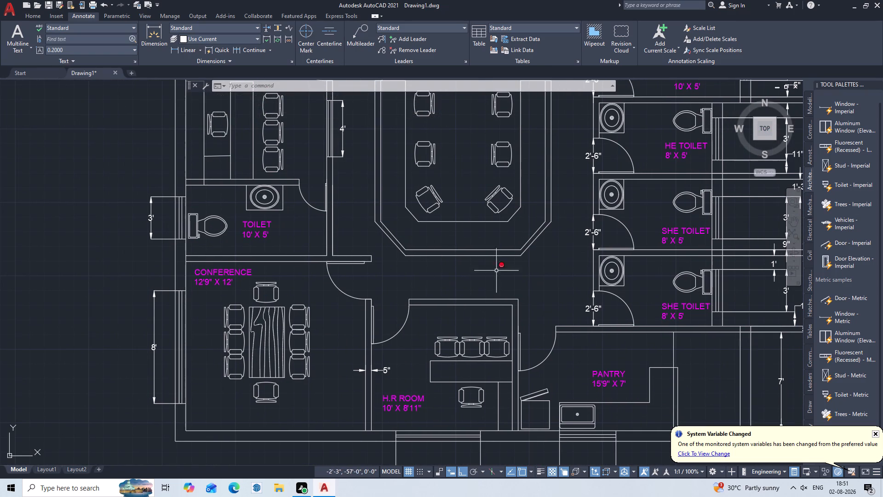
key(Return)
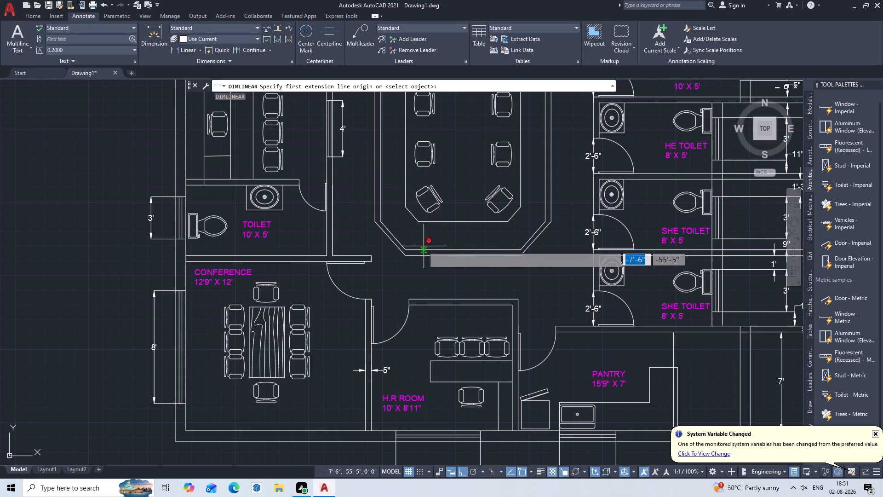
middle_drag(410, 237, 413, 286)
scroll(384, 274, up, 1)
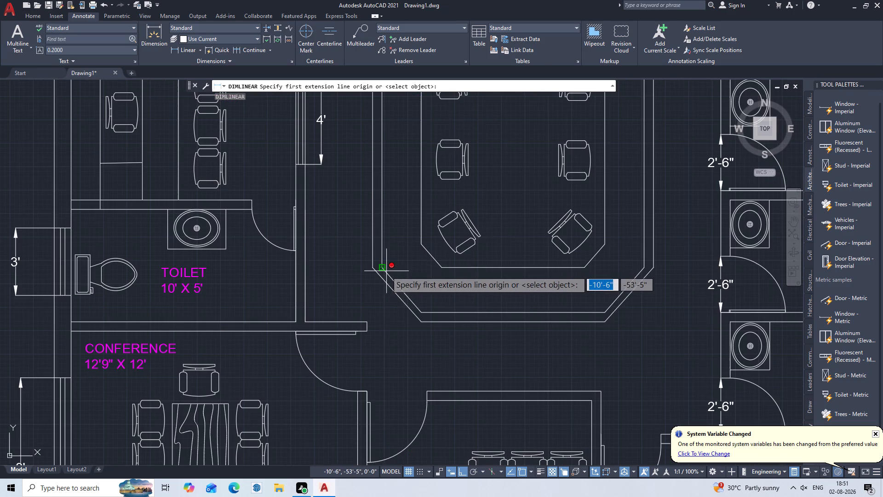
scroll(368, 329, up, 1)
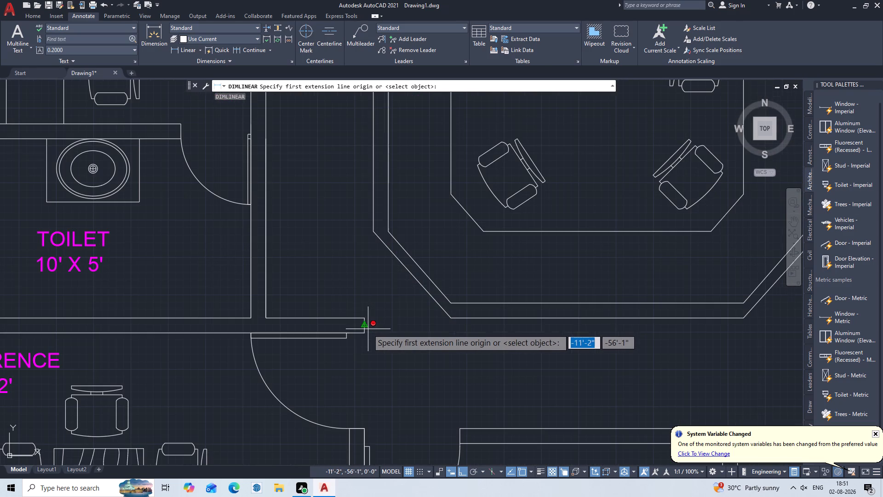
click(364, 319)
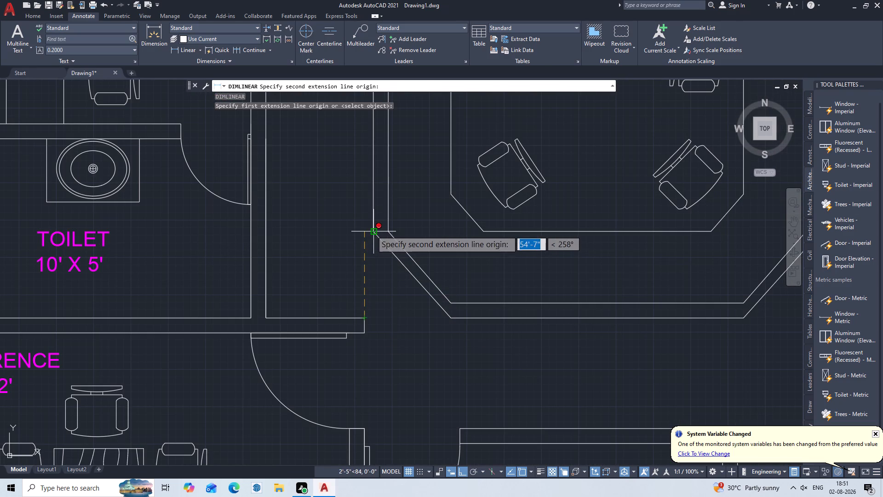
double_click(372, 231)
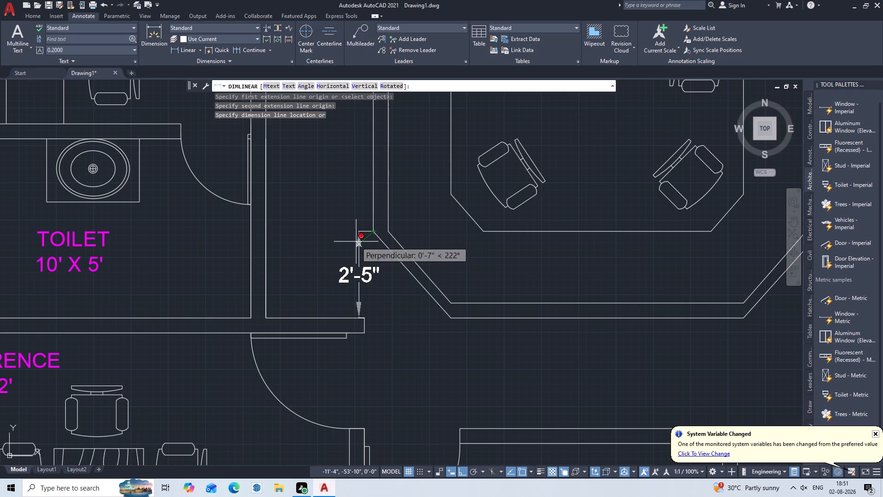
click(356, 242)
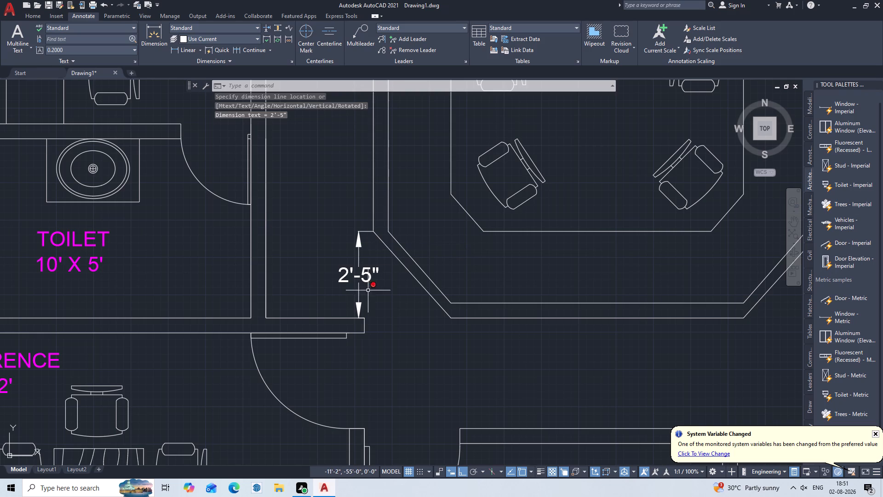
Add a horizontal linear dimension for the straight lower outer edge of the WORKING AREA counter, placed just below it.
key(Return)
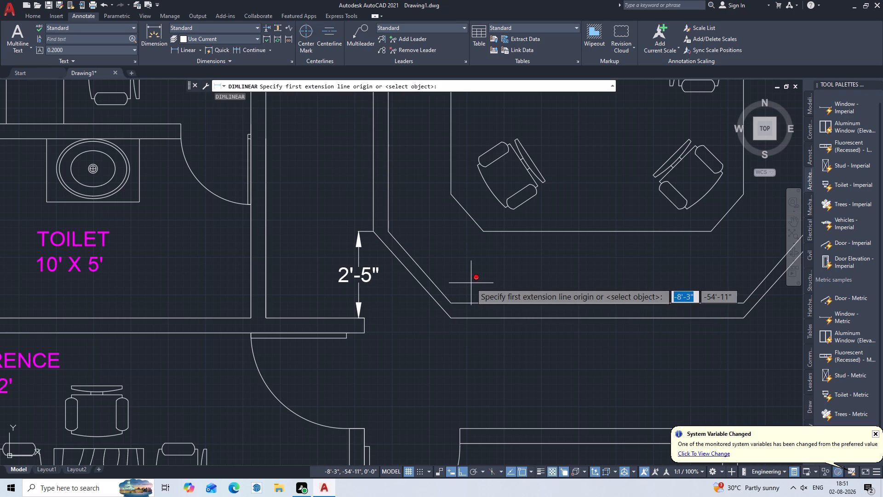
middle_drag(471, 283, 347, 191)
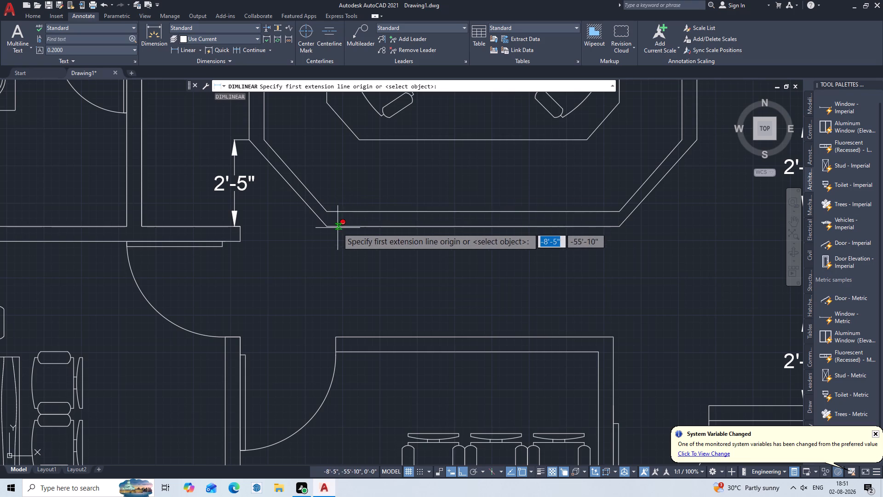
click(325, 228)
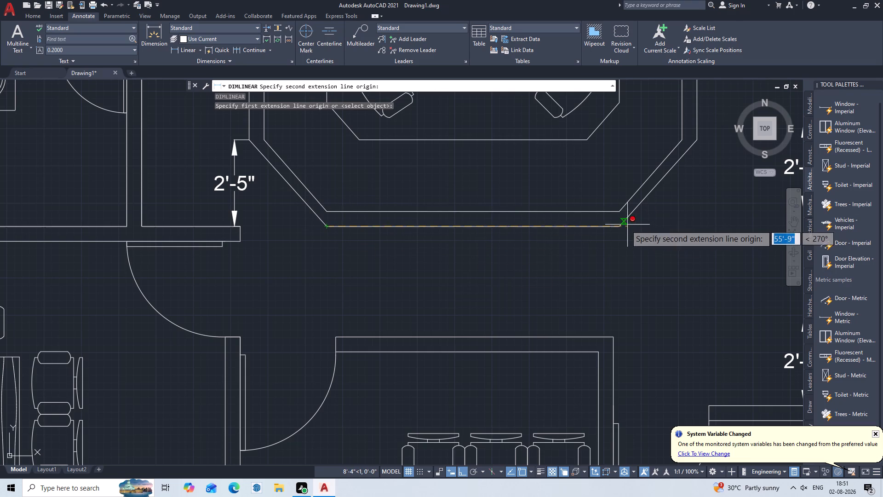
click(619, 227)
click(621, 252)
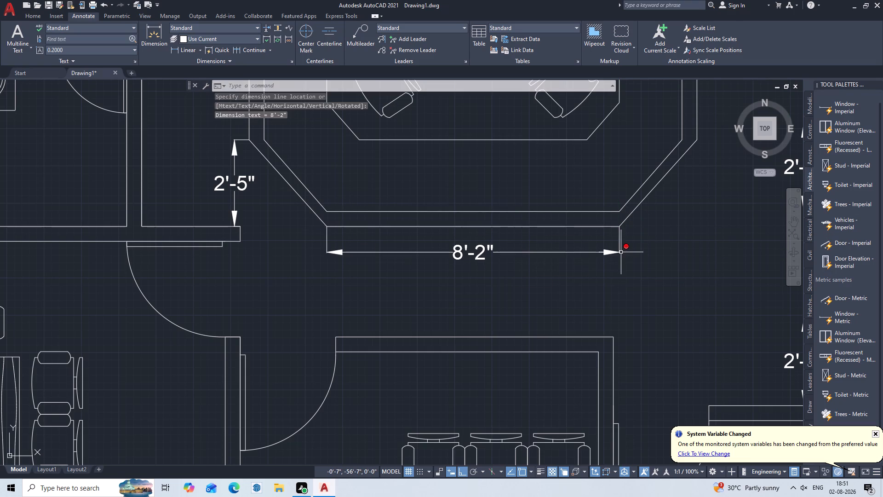
Add a vertical linear dimension for the height of the WORKING AREA counter's angled corner on the side facing the toilets.
key(Return)
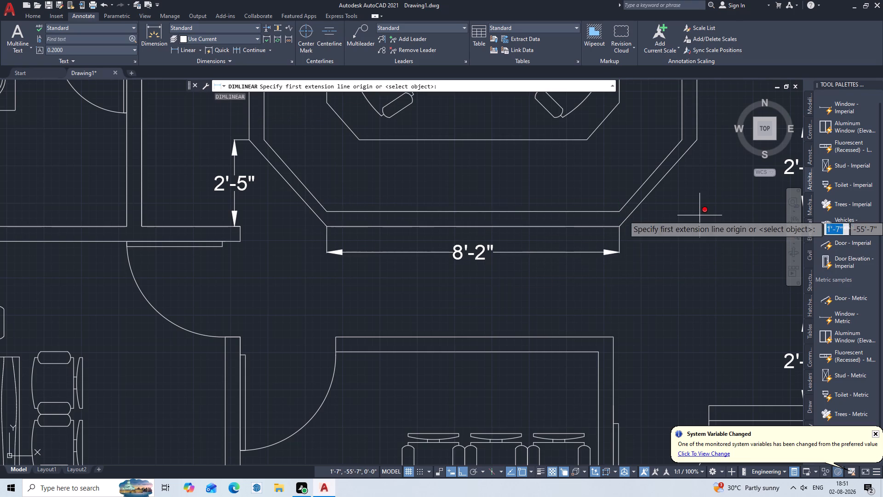
middle_drag(700, 215, 586, 247)
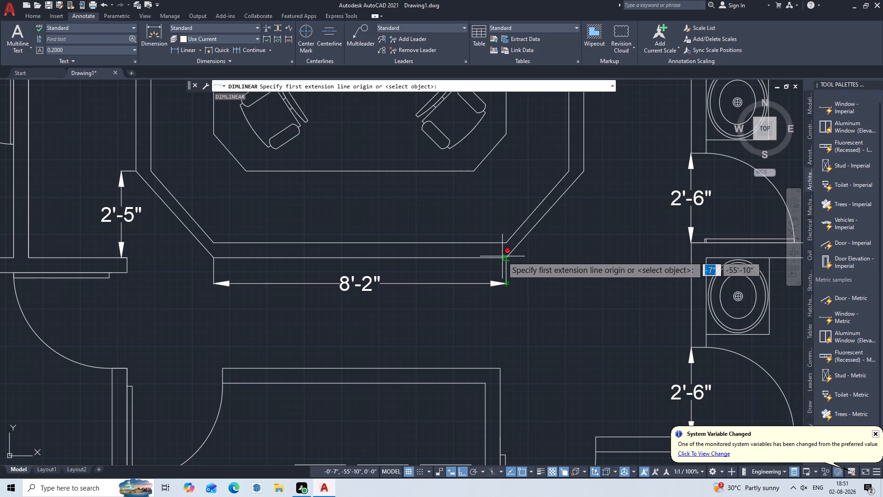
click(507, 260)
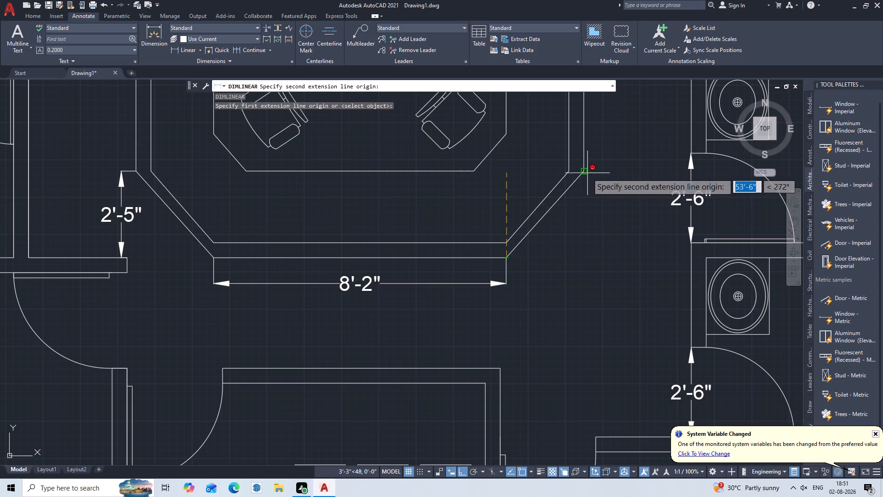
middle_click(585, 170)
click(585, 170)
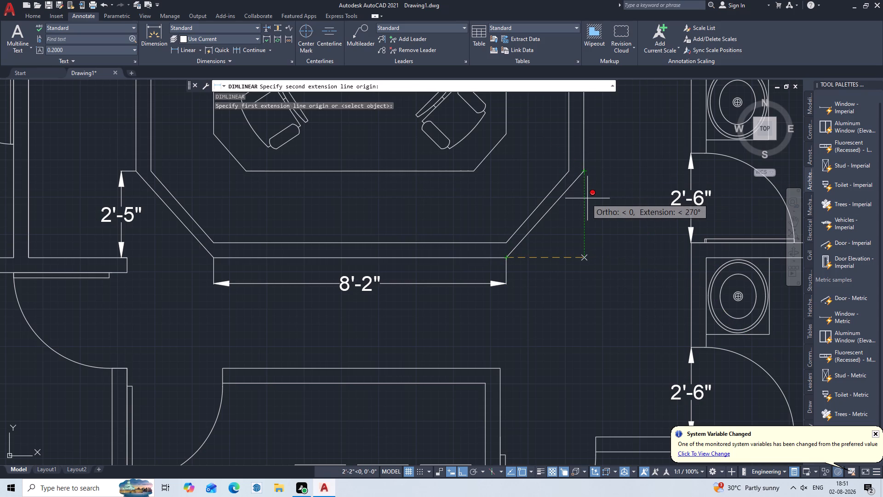
click(584, 171)
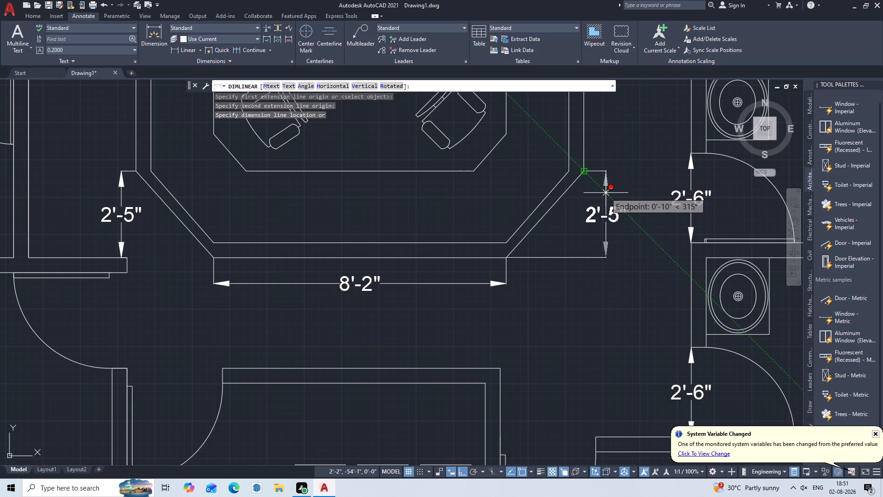
click(584, 202)
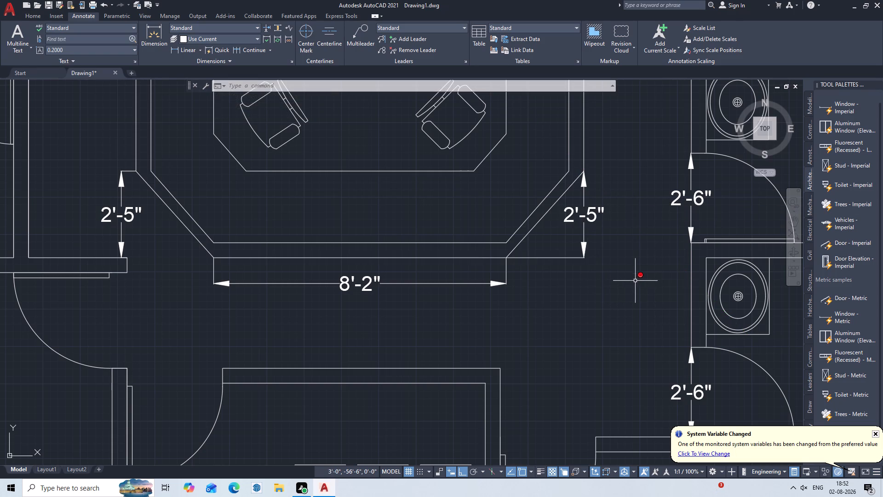
Add a horizontal linear dimension for the thickness of the WORKING AREA counter's outer strip on the side facing the toilets.
middle_drag(651, 224, 625, 365)
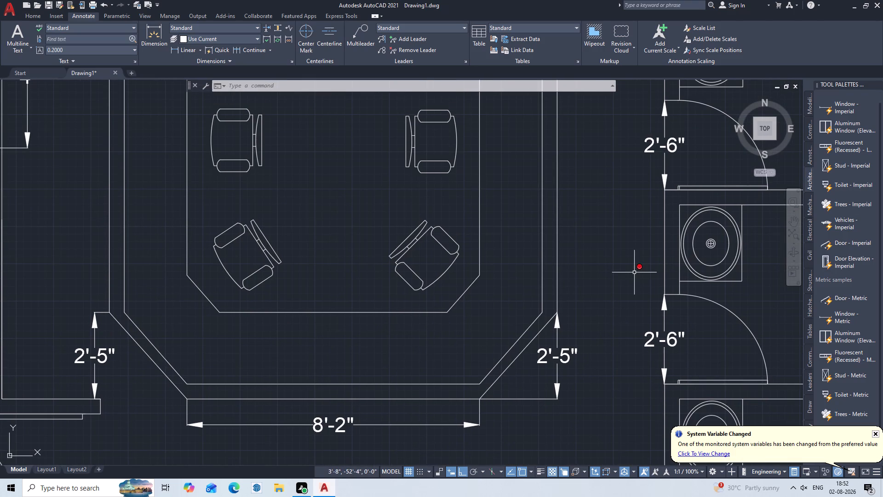
key(Return)
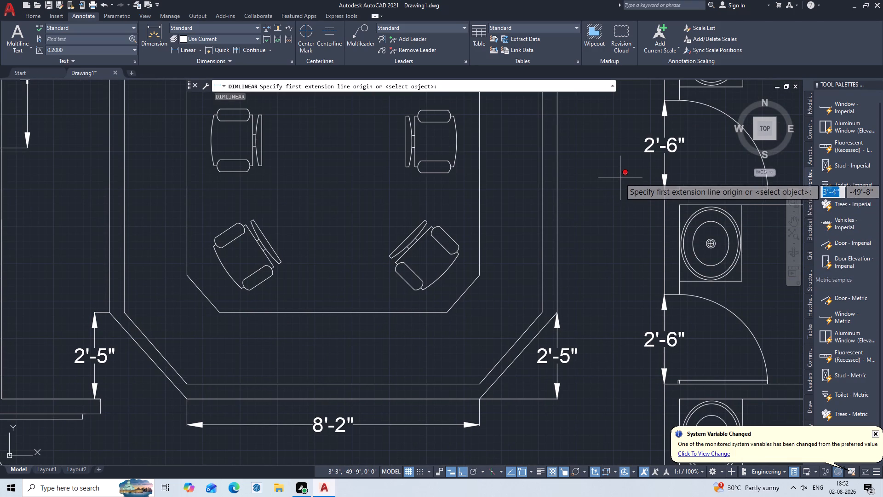
click(544, 174)
click(558, 177)
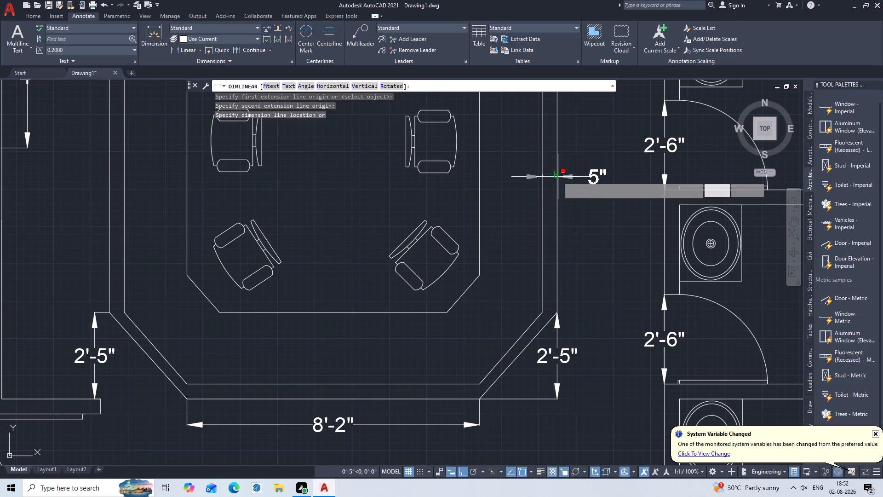
click(579, 169)
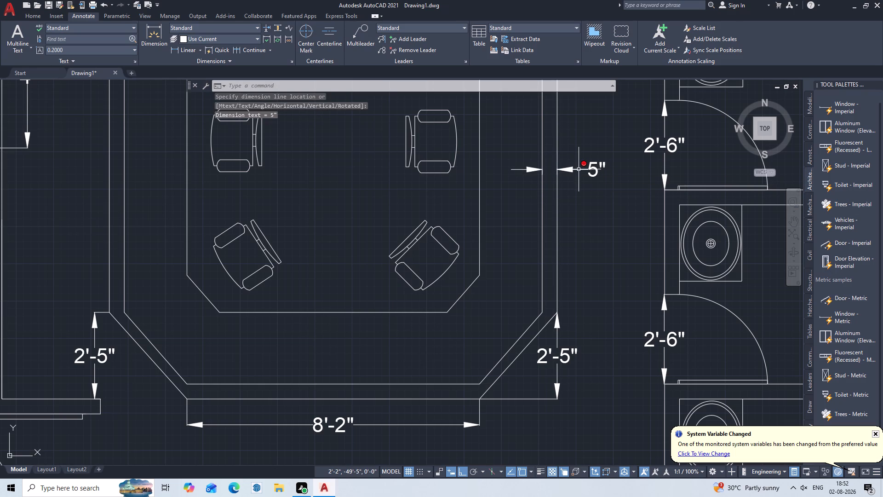
Add a vertical linear dimension for the thickness of the outer strip along the WORKING AREA counter's lower edge.
scroll(579, 169, down, 1)
middle_drag(587, 183, 576, 256)
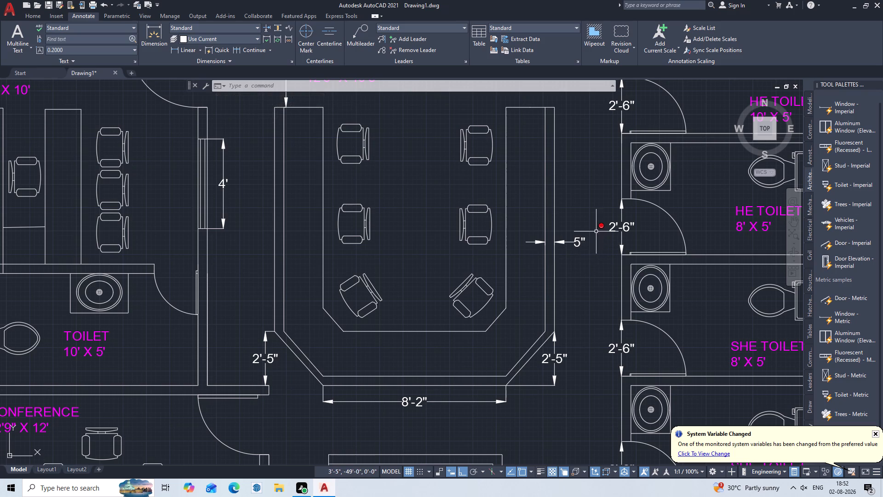
scroll(594, 229, down, 2)
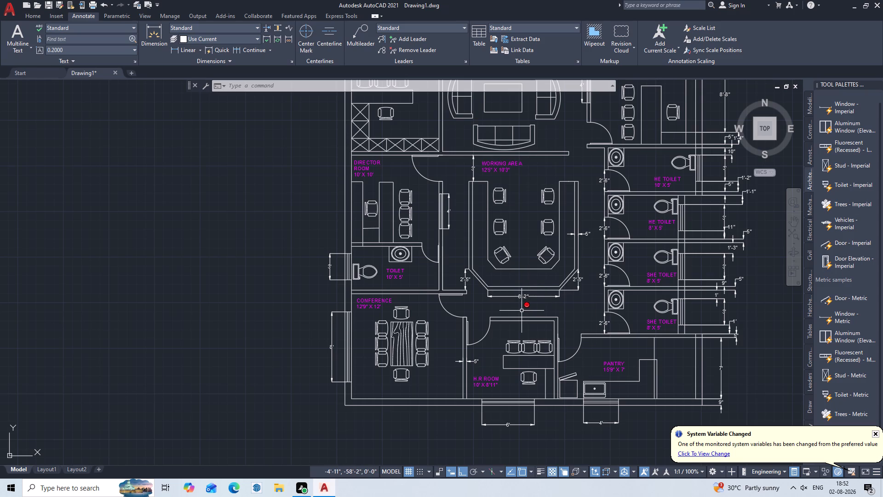
scroll(528, 295, up, 2)
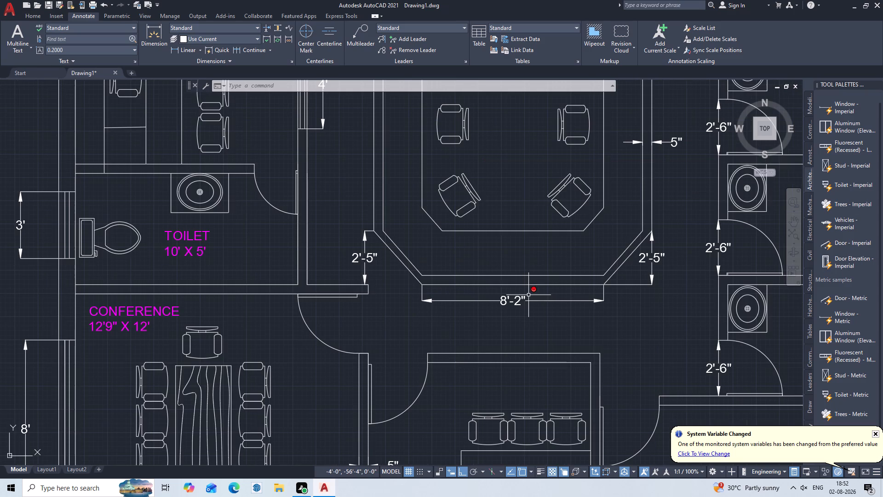
key(Return)
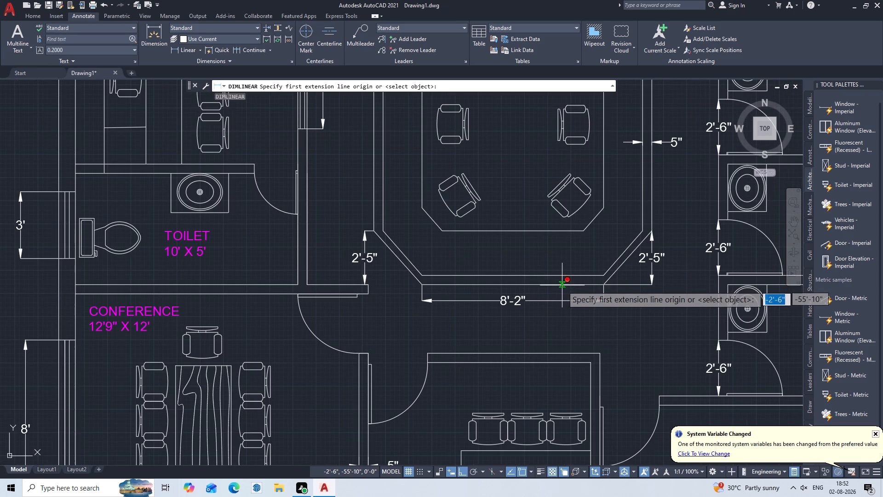
click(564, 285)
click(563, 276)
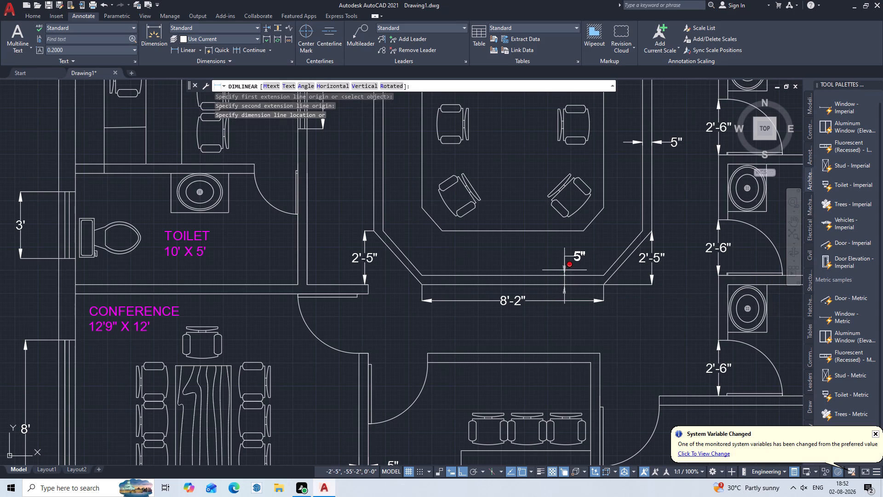
click(564, 270)
key(Escape)
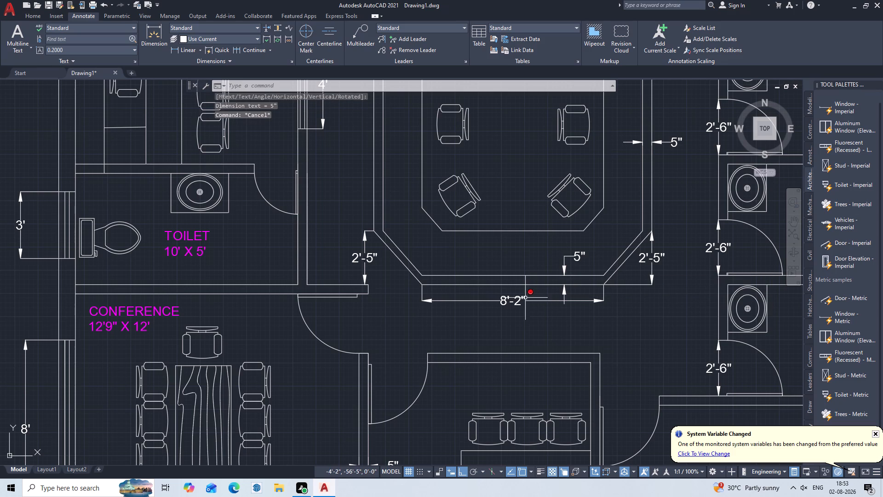
Move the dimension line of the counter's lower edge length farther from the counter, toward H.R ROOM.
click(513, 299)
click(501, 303)
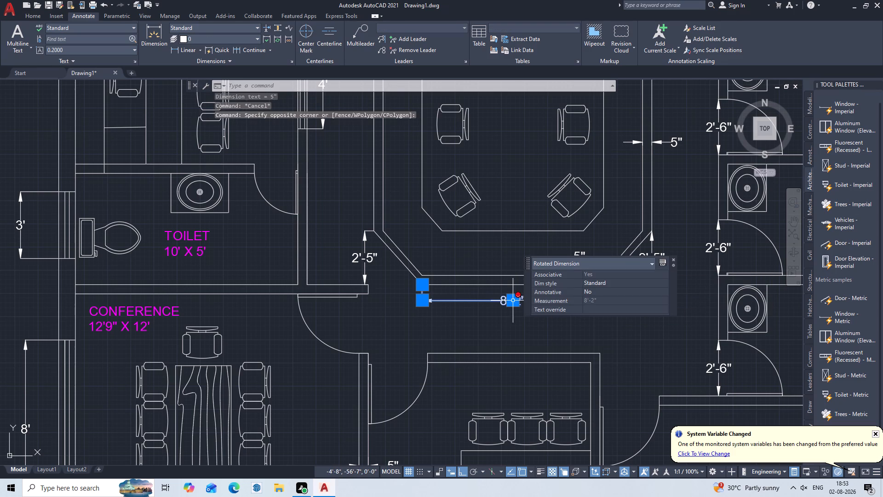
click(511, 304)
click(519, 318)
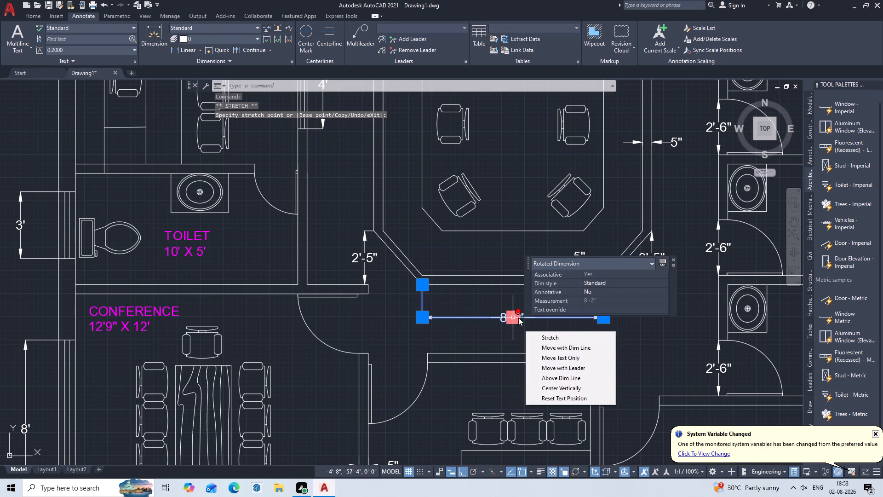
key(Escape)
key(Escape)
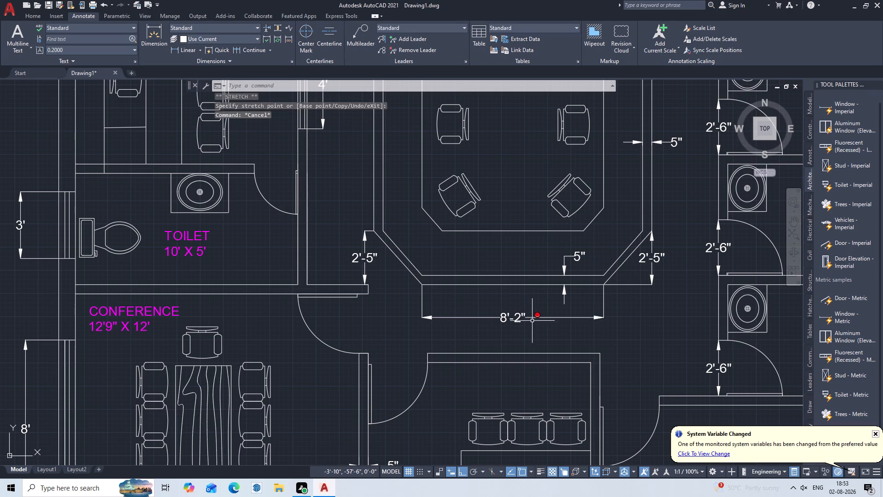
Examine the dimensioned floor plan from the WORKING AREA and PANTRY up to RECEPTION, then as a whole.
scroll(533, 319, down, 1)
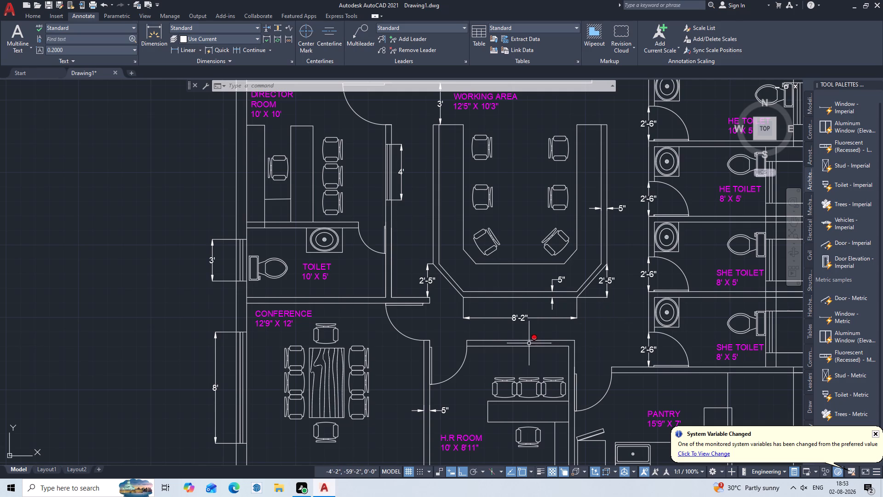
scroll(547, 329, down, 1)
middle_drag(547, 329, 496, 261)
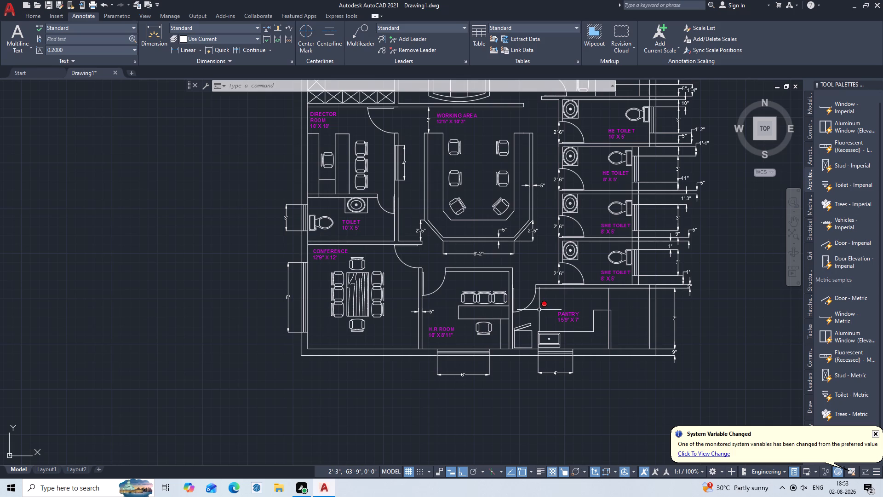
middle_drag(540, 309, 404, 331)
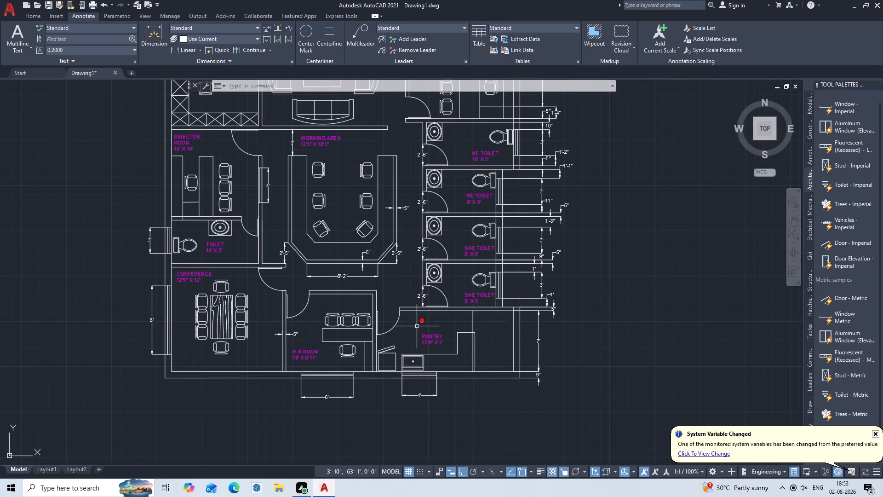
middle_drag(477, 259, 506, 361)
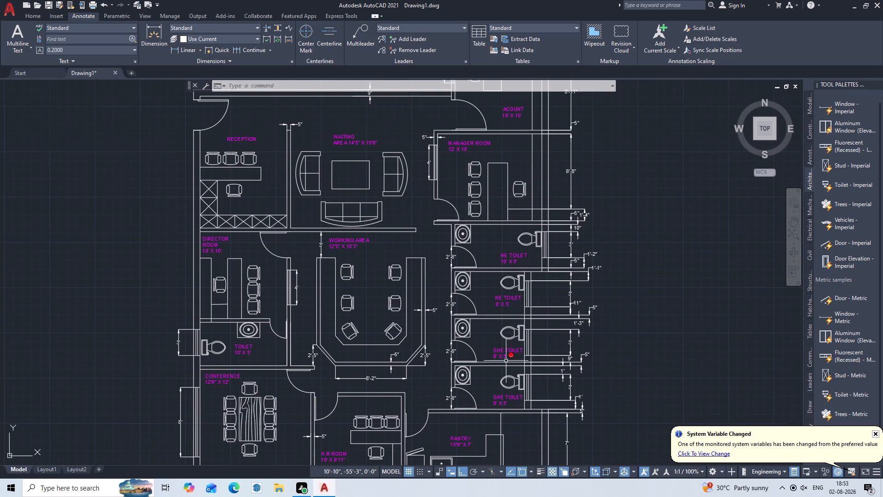
middle_drag(280, 174, 316, 203)
scroll(287, 179, down, 1)
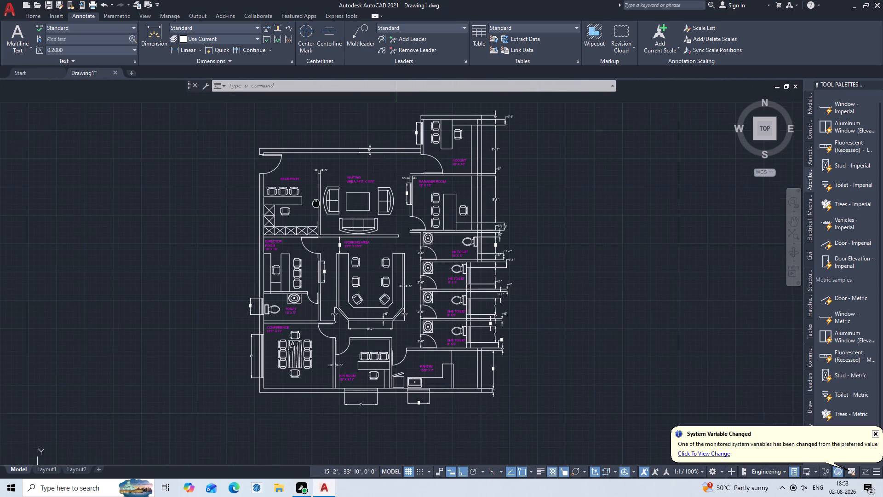
middle_drag(316, 203, 317, 203)
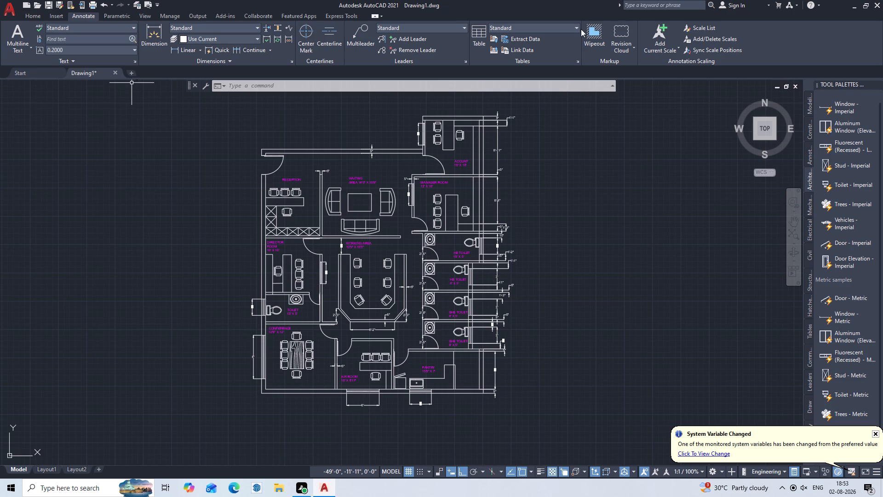
Open the layer properties manager and make Defpoints the current layer.
click(39, 14)
triple_click(324, 40)
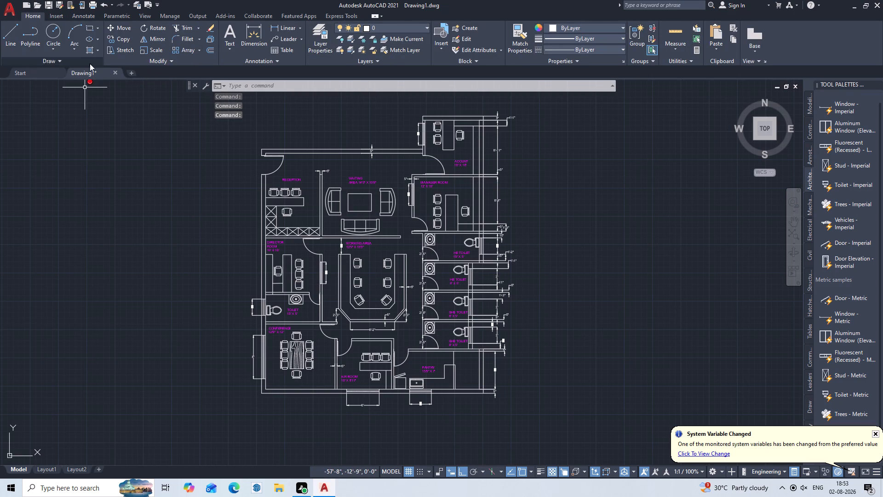
triple_click(322, 39)
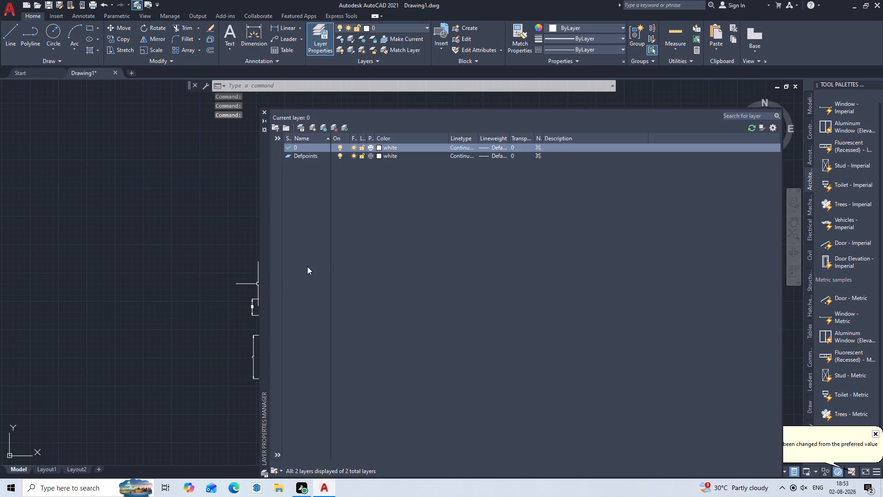
double_click(264, 113)
double_click(323, 23)
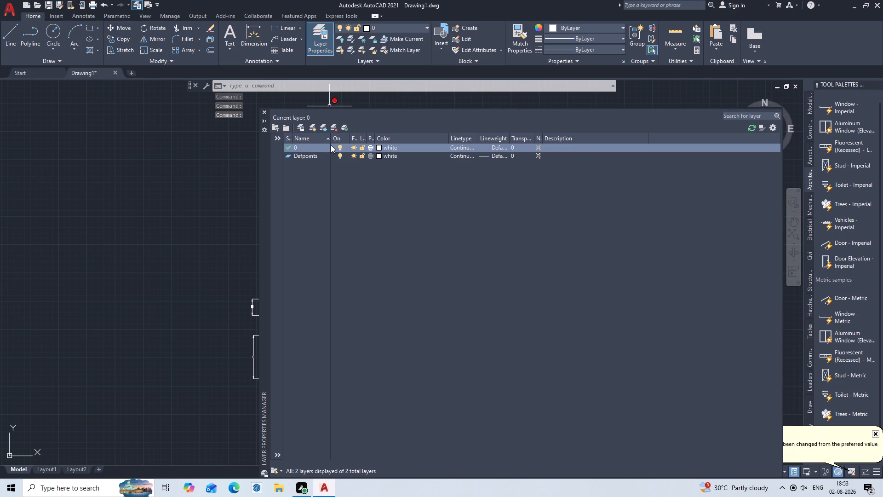
click(287, 155)
double_click(287, 155)
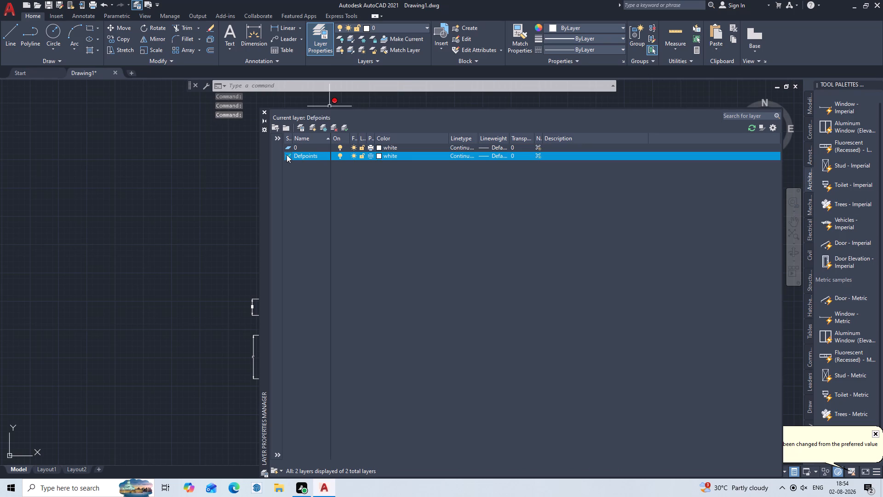
Create a new layer named DOOR and set its color to blue.
key(alt+n)
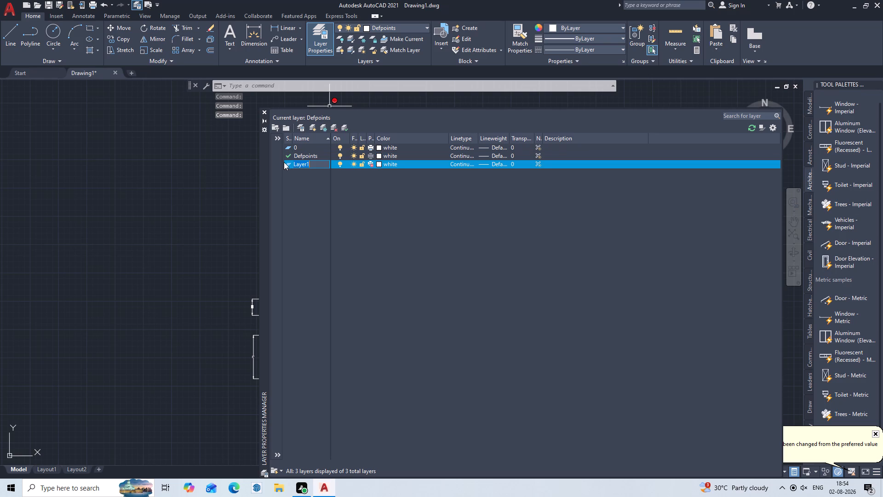
key(BackSpace)
key(BackSpace)
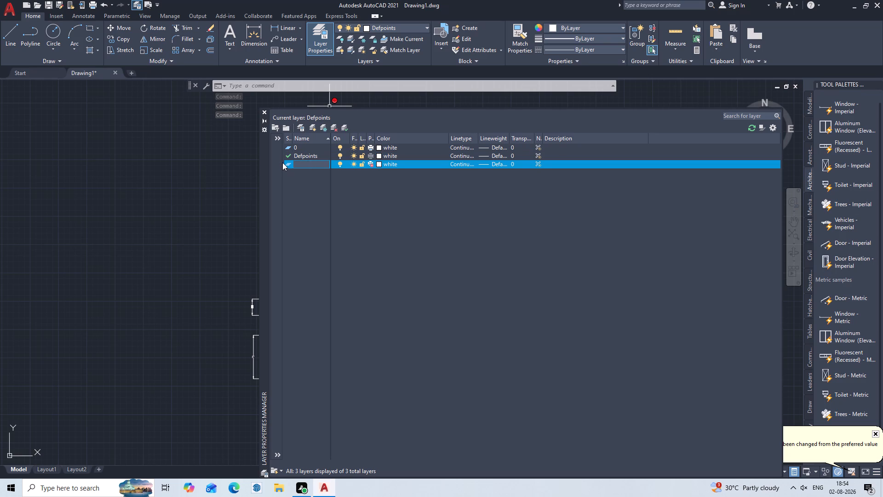
key(d)
text(OO)
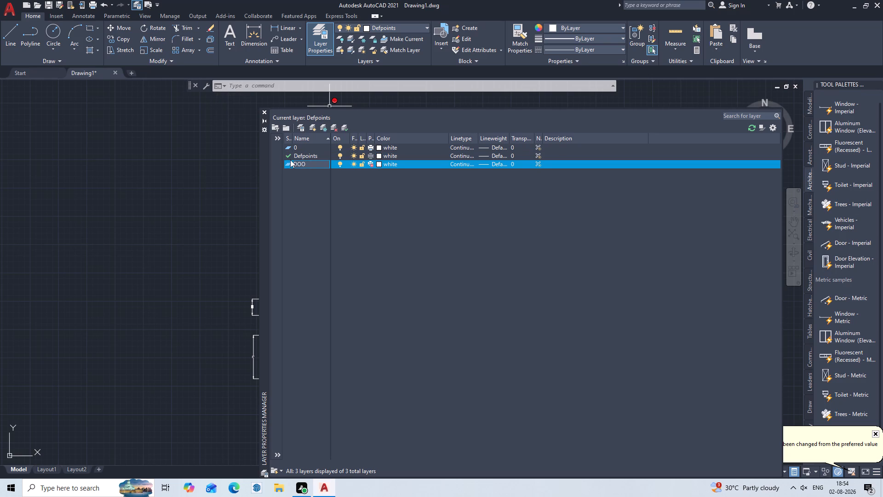
key(r)
double_click(378, 163)
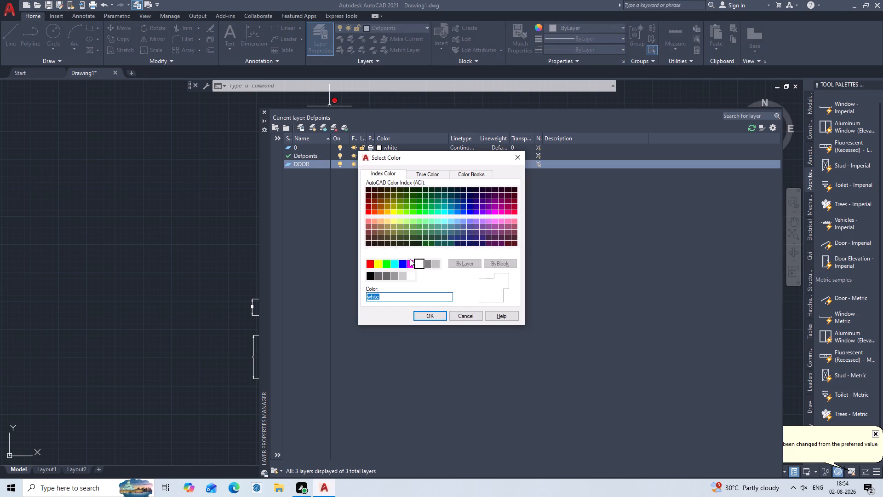
double_click(402, 265)
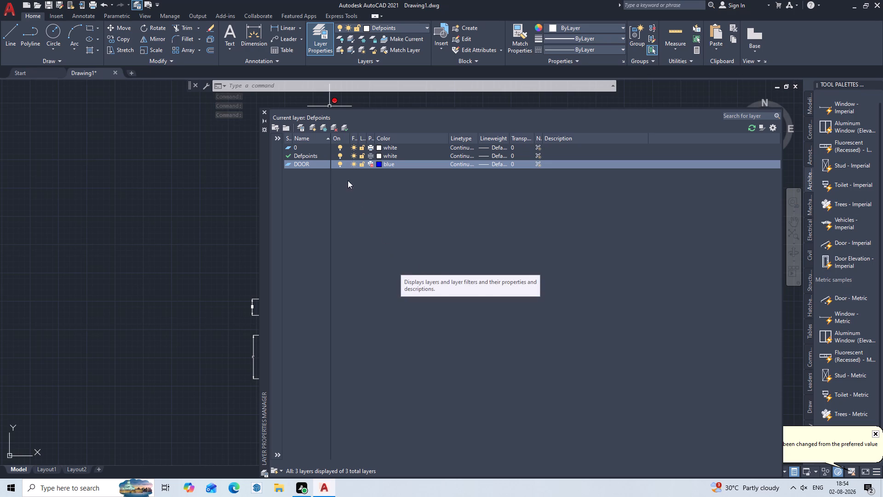
Create a new layer from Defpoints, make it current, name it WIND and set its color to green.
double_click(285, 155)
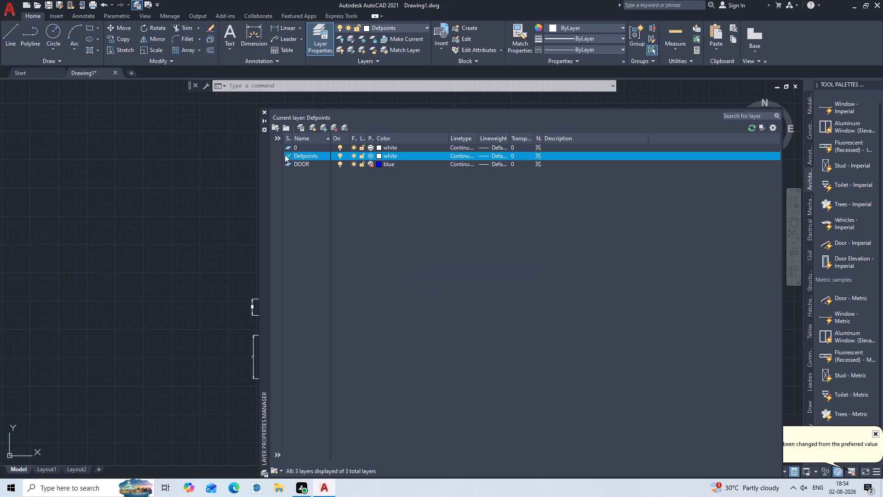
click(288, 155)
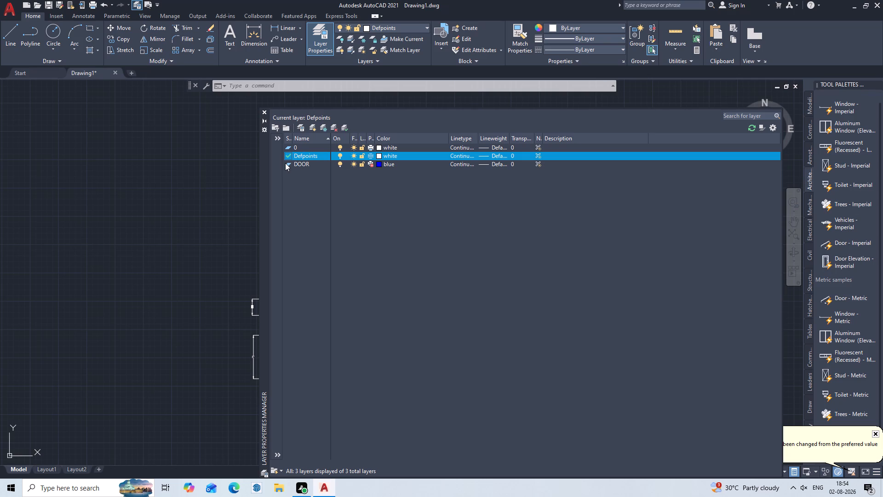
key(alt+n)
double_click(288, 155)
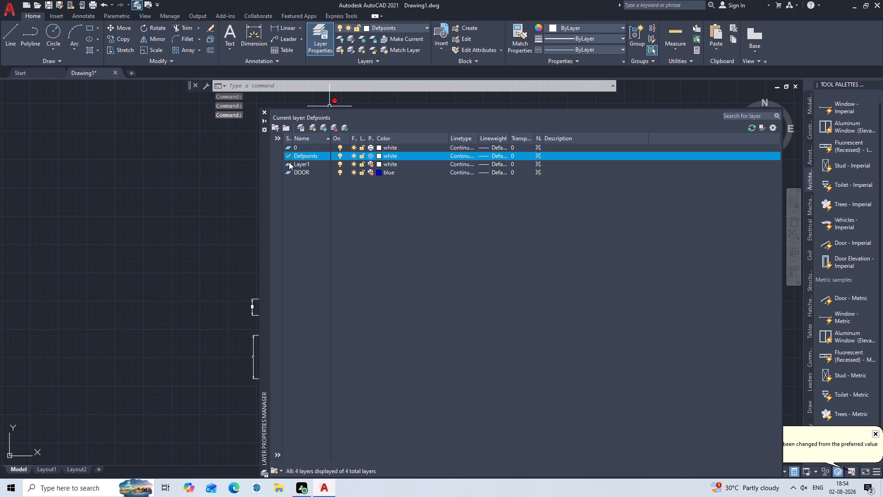
click(289, 162)
double_click(313, 167)
double_click(321, 164)
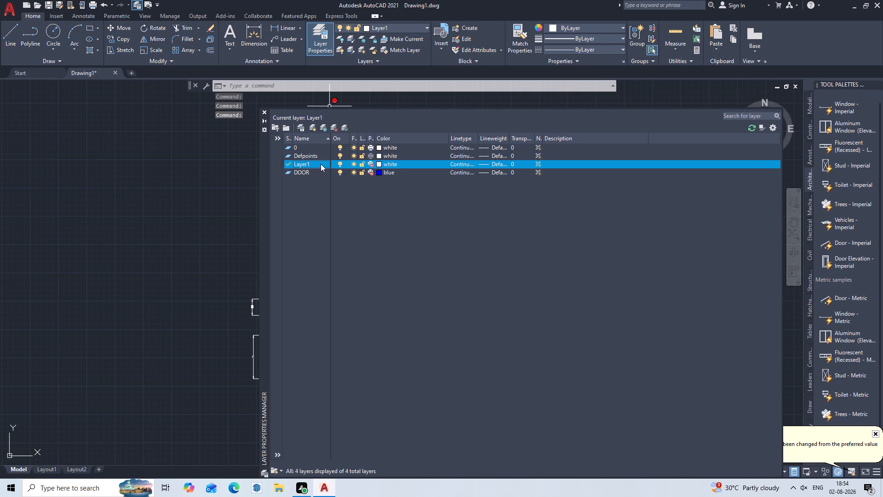
double_click(322, 163)
triple_click(322, 163)
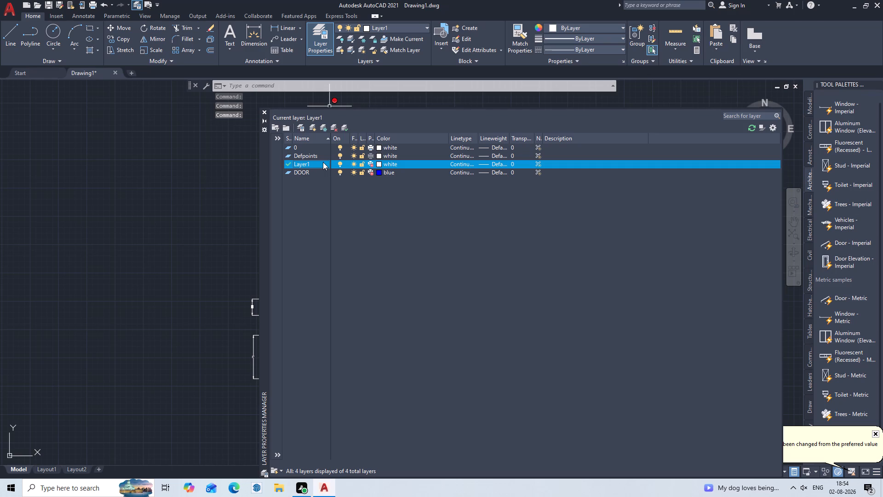
click(323, 162)
key(BackSpace)
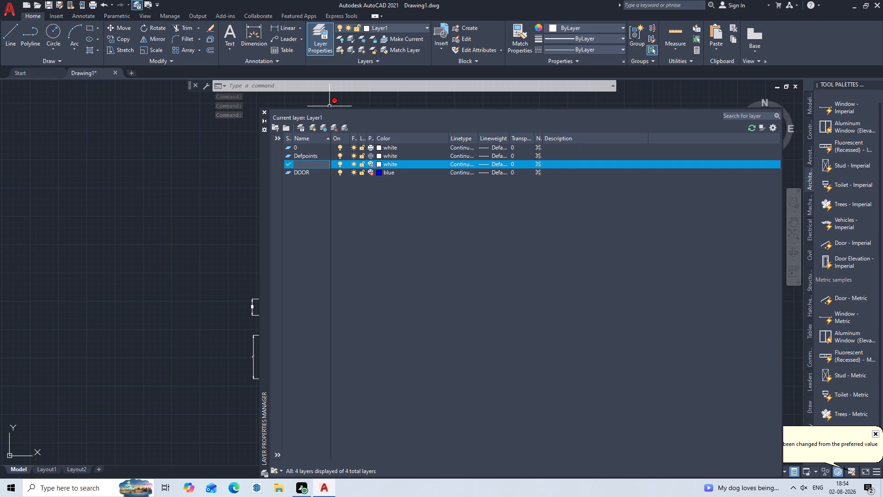
text(WIND)
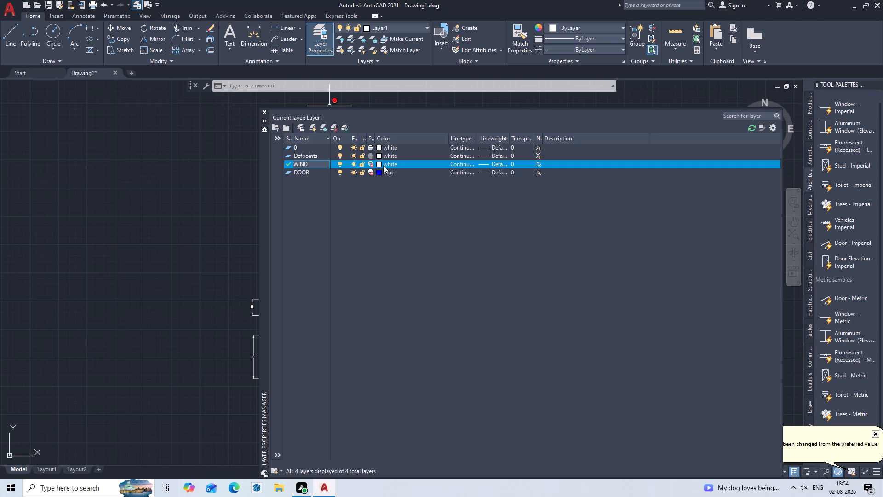
double_click(378, 165)
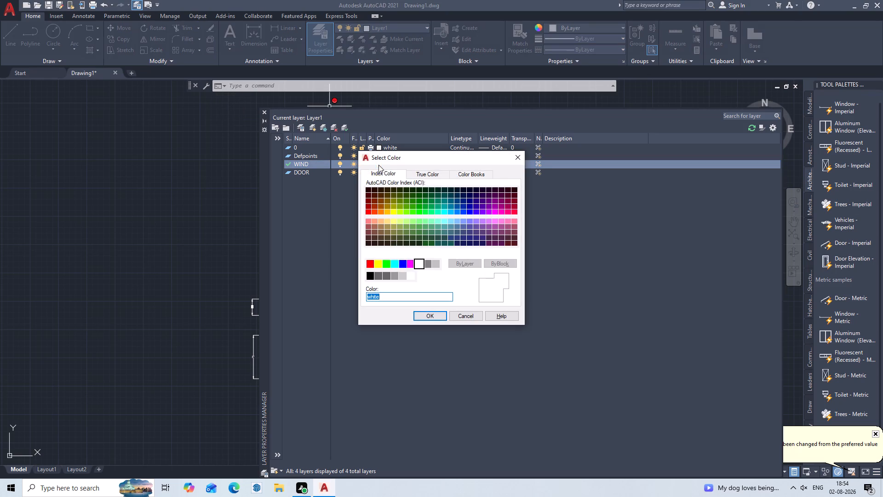
double_click(388, 264)
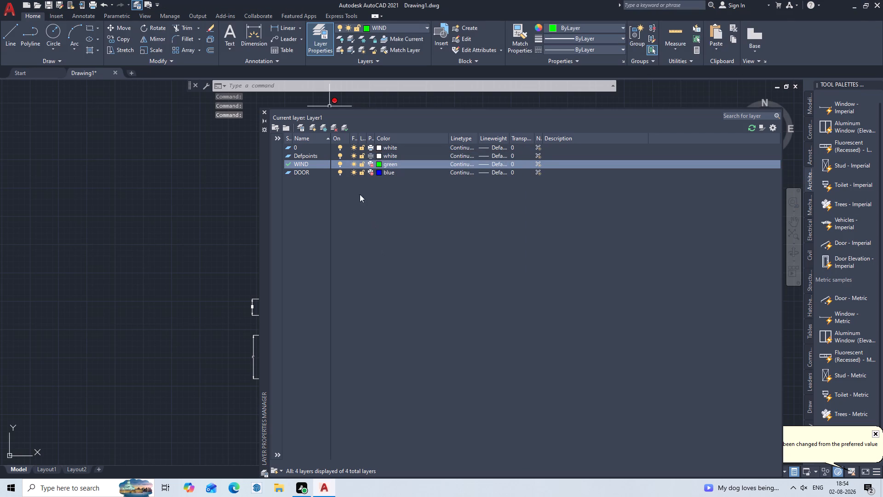
Make Defpoints the current layer again.
click(289, 153)
click(289, 155)
click(289, 155)
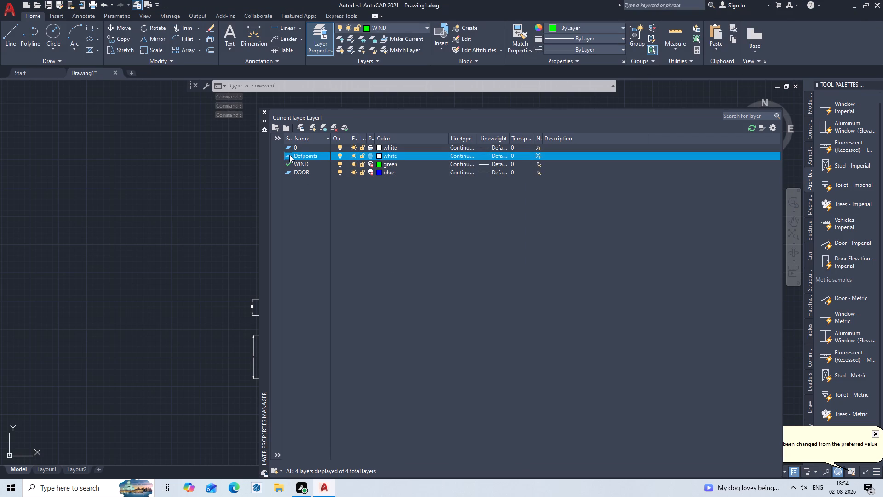
click(290, 154)
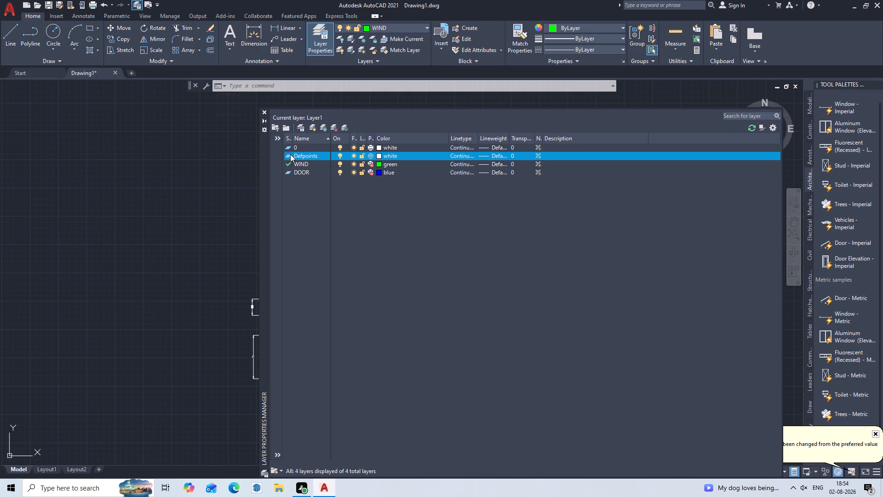
double_click(287, 155)
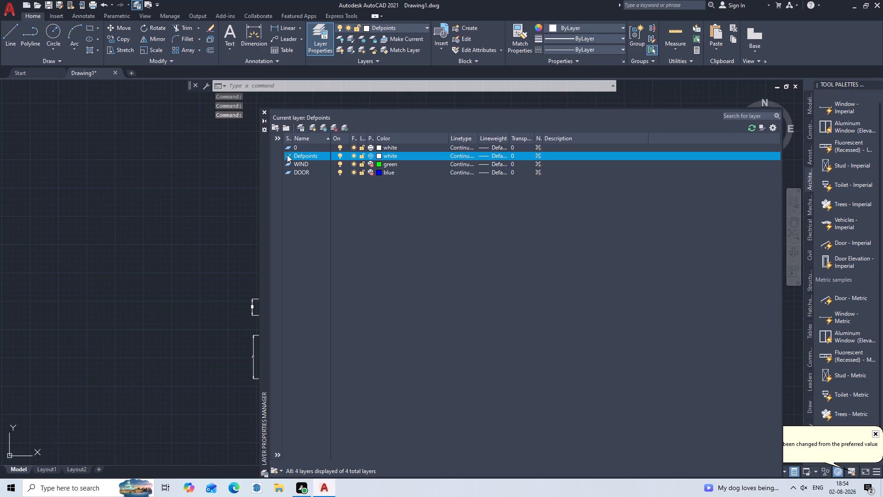
Create a new layer named CHAIR and set its color to magenta.
key(alt+n)
key(BackSpace)
key(BackSpace)
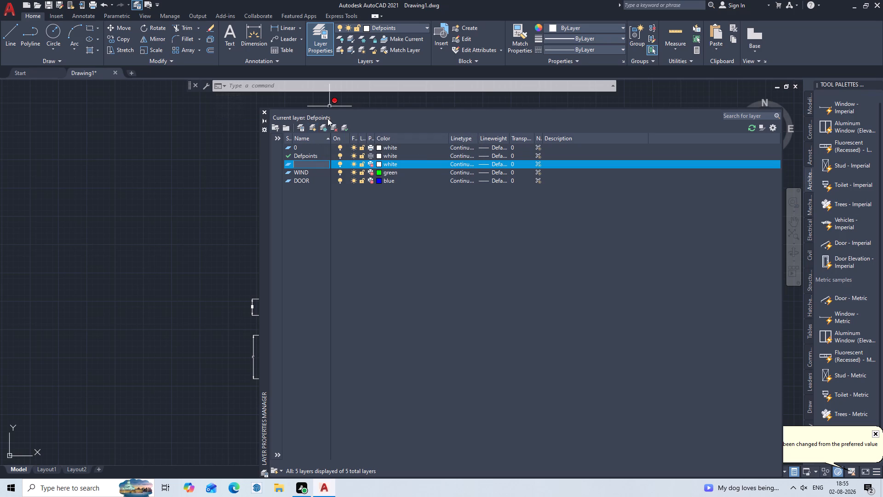
key(c)
key(h)
key(a)
text(IR)
click(378, 162)
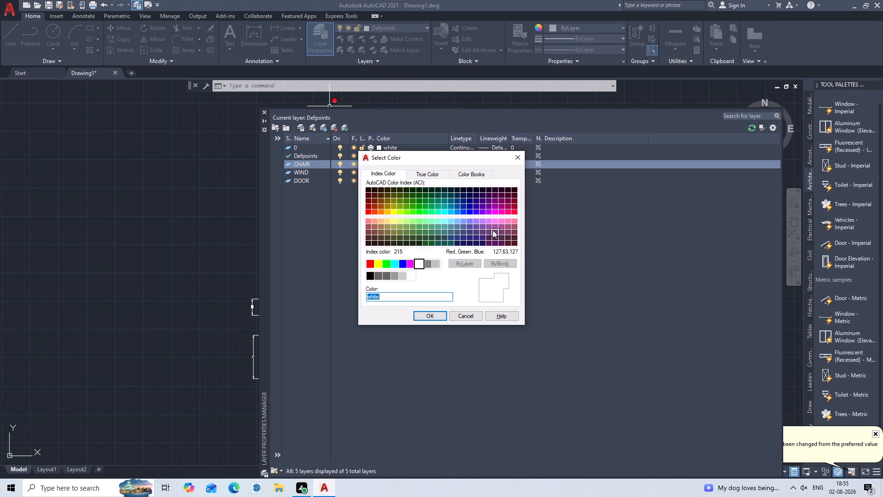
click(412, 266)
double_click(430, 317)
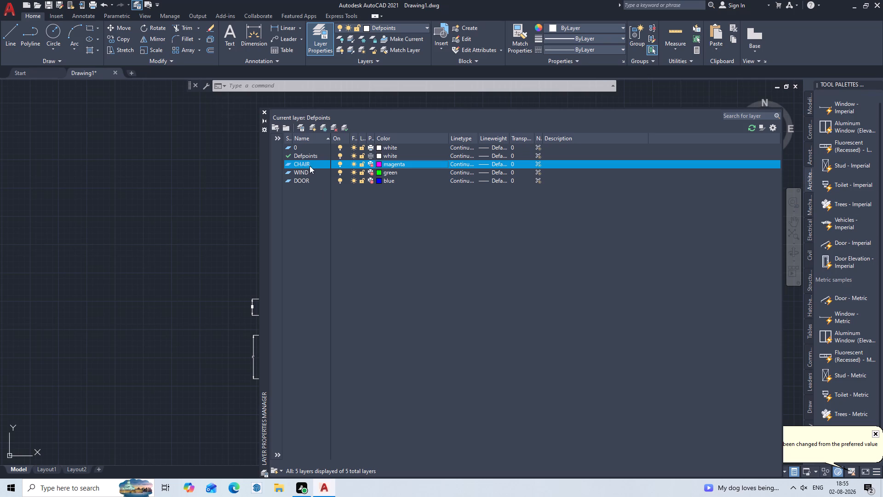
Create a new layer from Defpoints, name it TABLE and set its color to cyan.
click(287, 155)
double_click(287, 155)
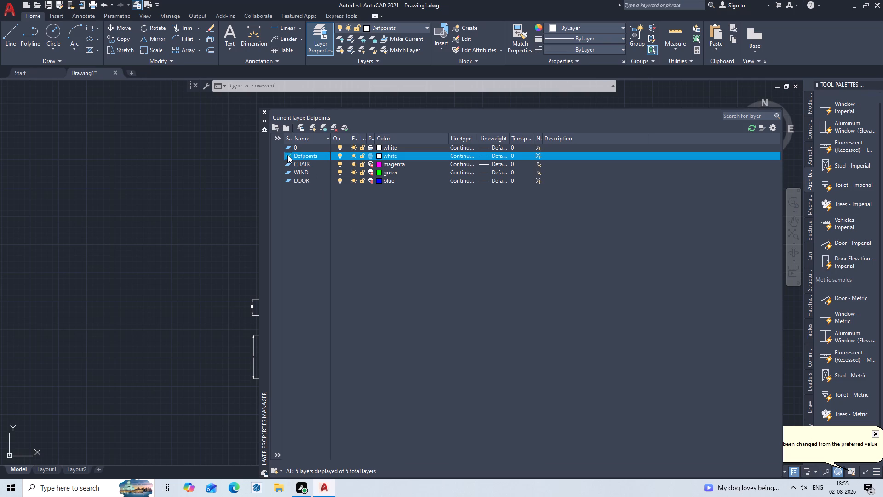
key(alt+n)
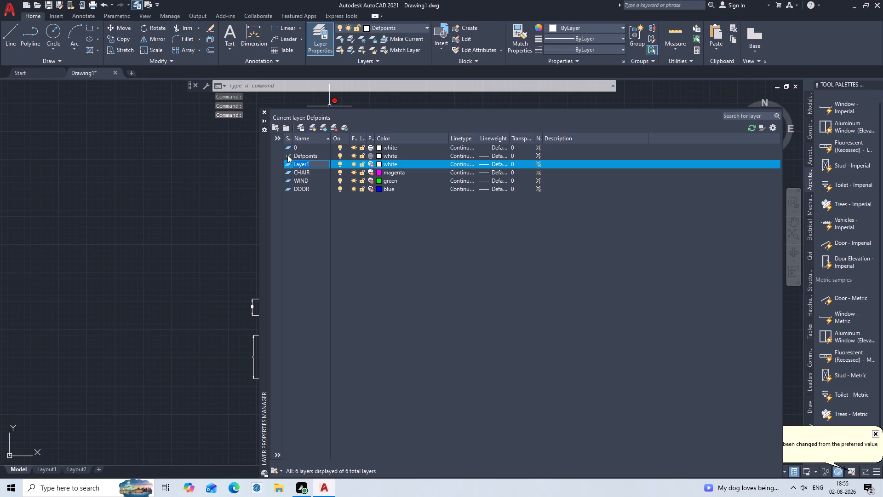
key(BackSpace)
key(BackSpace)
key(t)
key(a)
key(b)
key(l)
key(r)
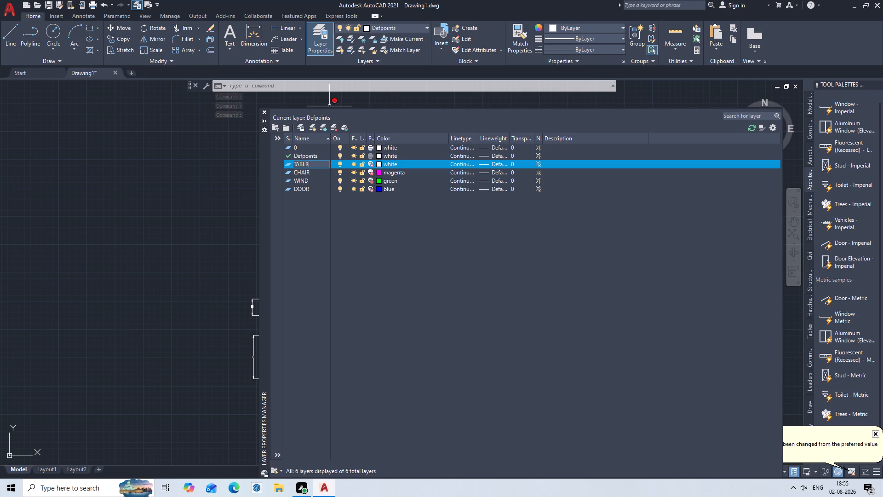
key(BackSpace)
key(e)
click(379, 164)
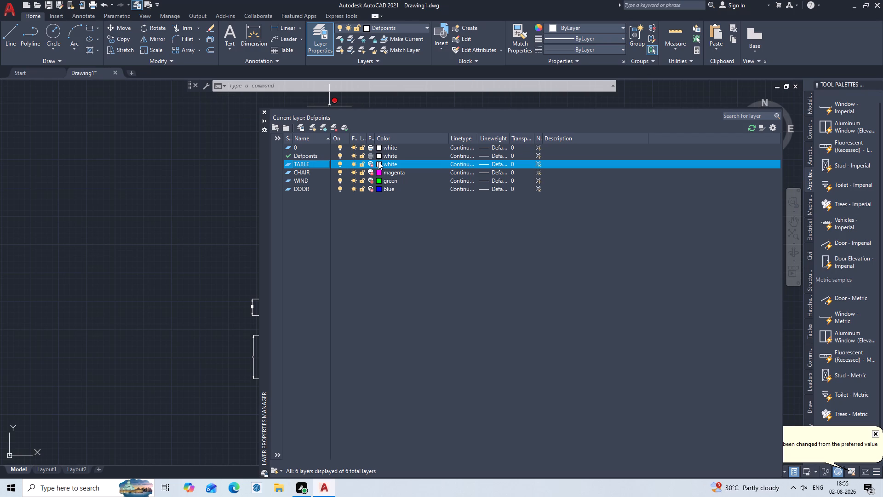
click(378, 163)
double_click(384, 162)
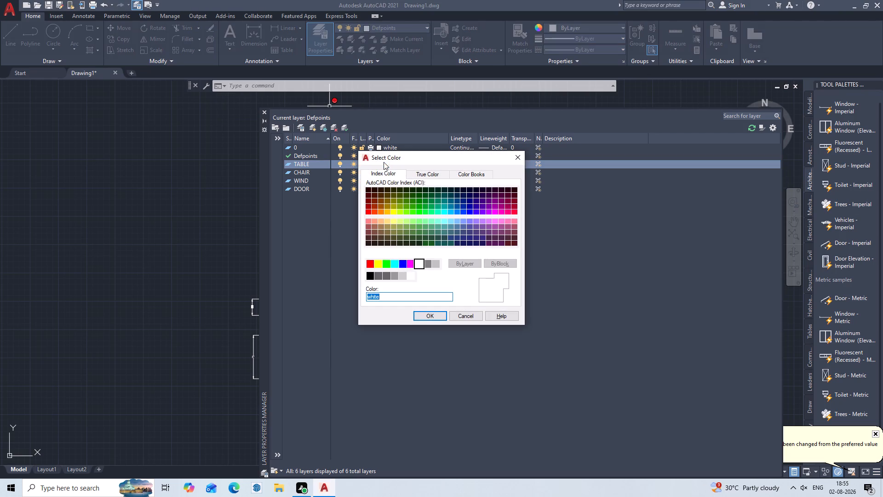
click(396, 266)
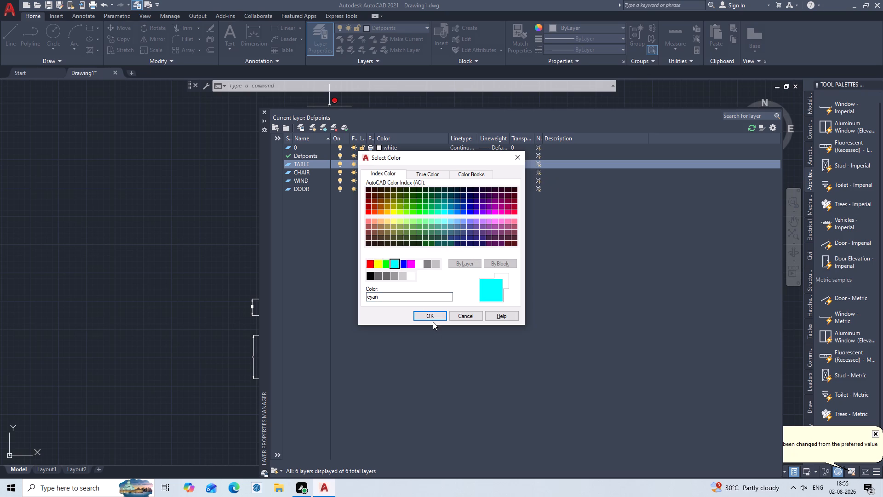
double_click(435, 317)
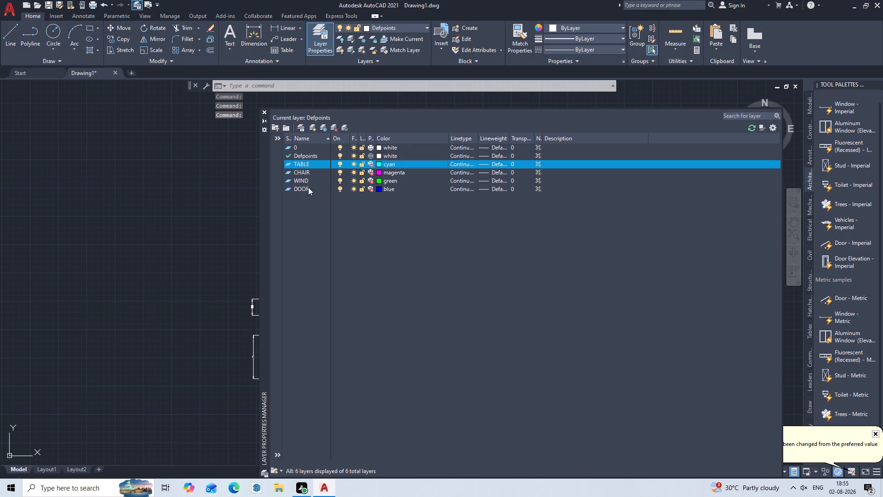
Create a new layer from Defpoints, name it SOFA and set its color to index 212.
click(288, 154)
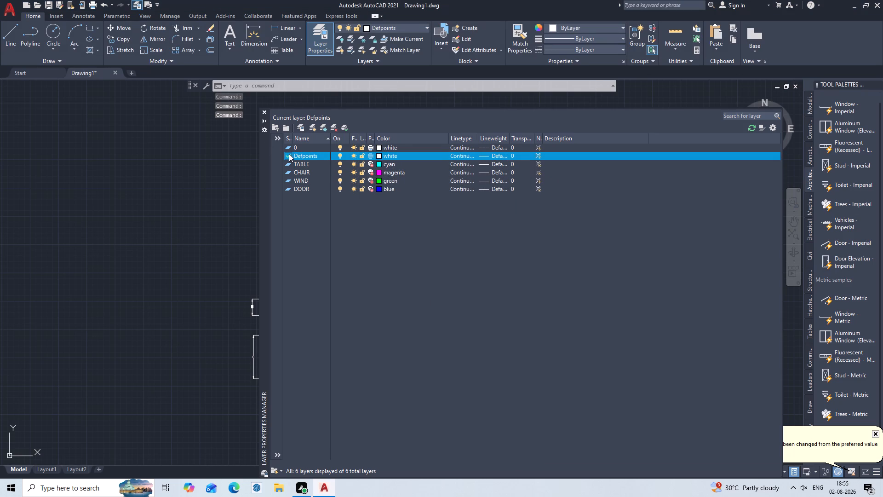
key(alt+n)
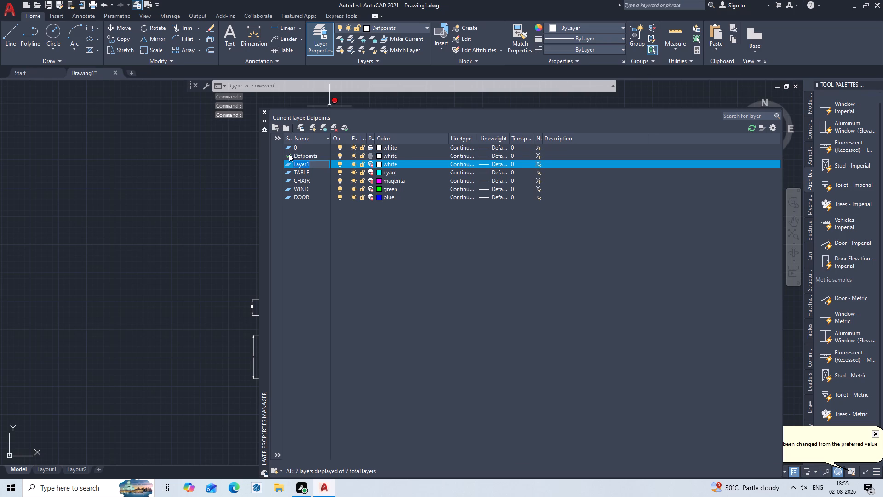
key(BackSpace)
key(BackSpace)
key(BackSpace)
key(BackSpace)
key(BackSpace)
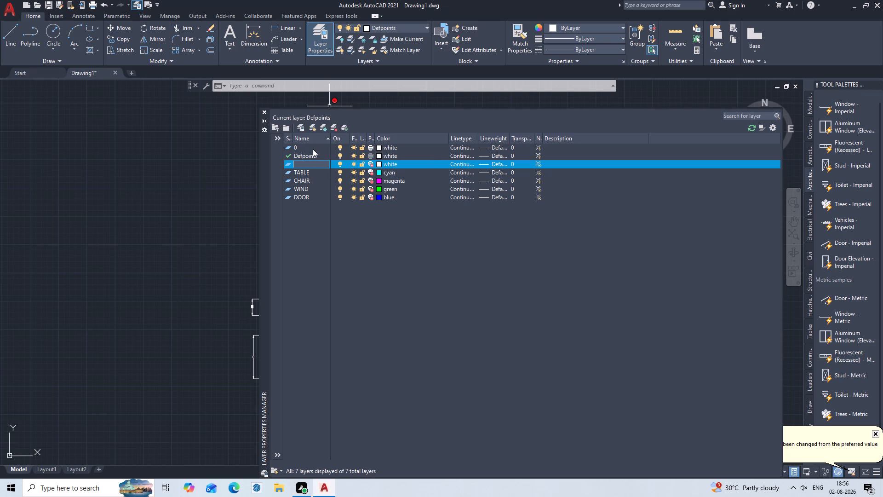
key(s)
key(o)
text(FA)
triple_click(381, 162)
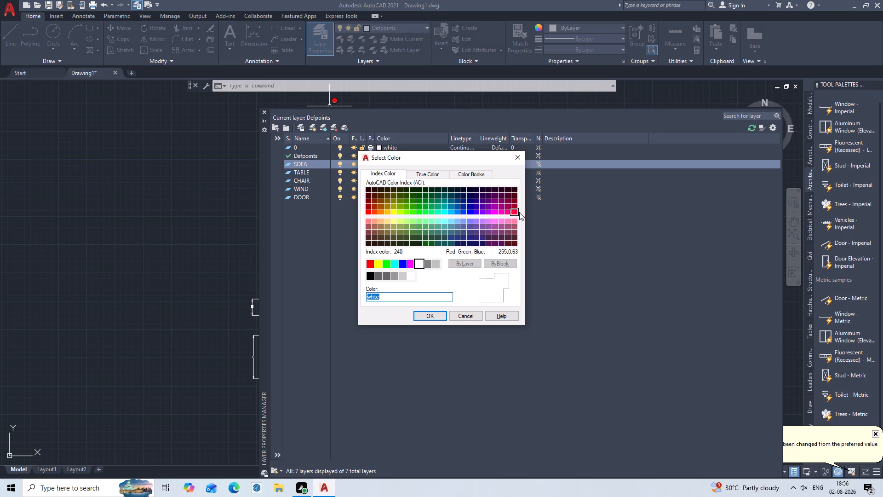
click(496, 205)
click(432, 318)
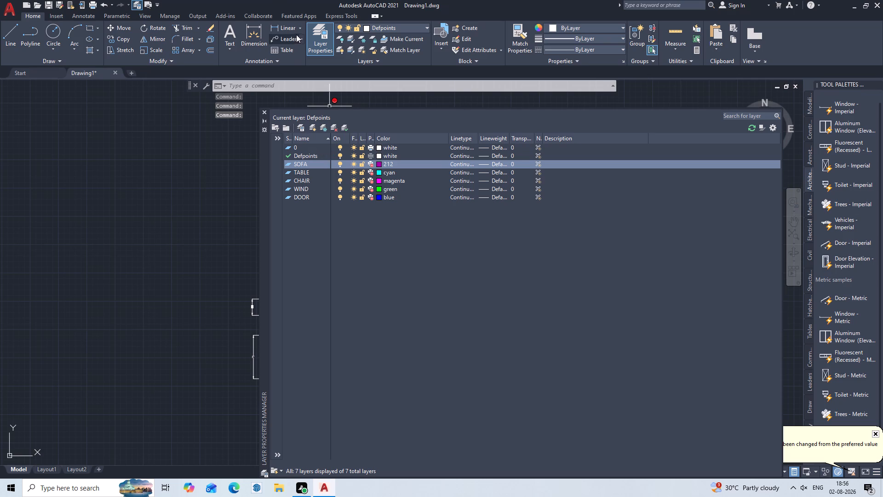
Create a new layer from Defpoints, name it OWALL and set its color to blue.
double_click(289, 156)
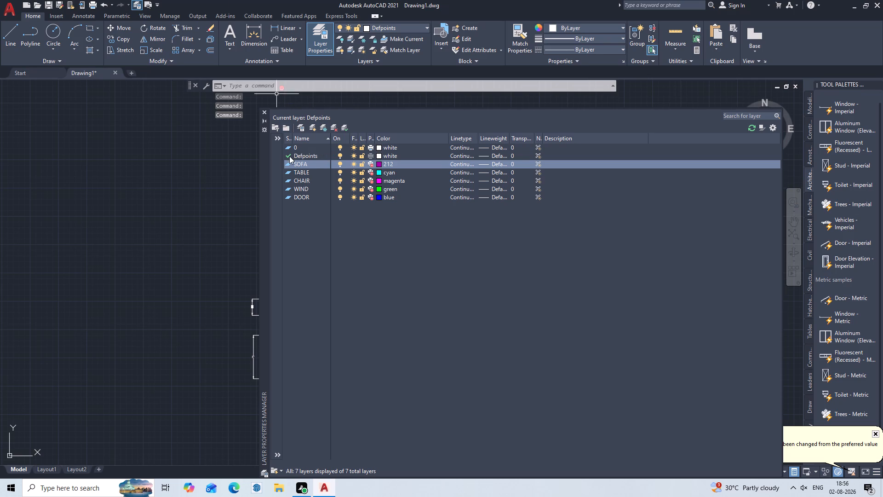
double_click(289, 156)
key(alt+n)
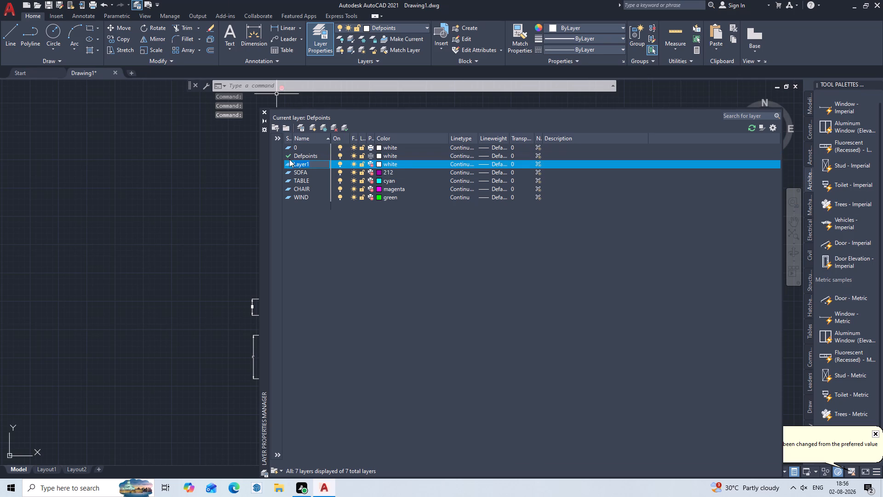
key(BackSpace)
key(BackSpace)
key(BackSpace)
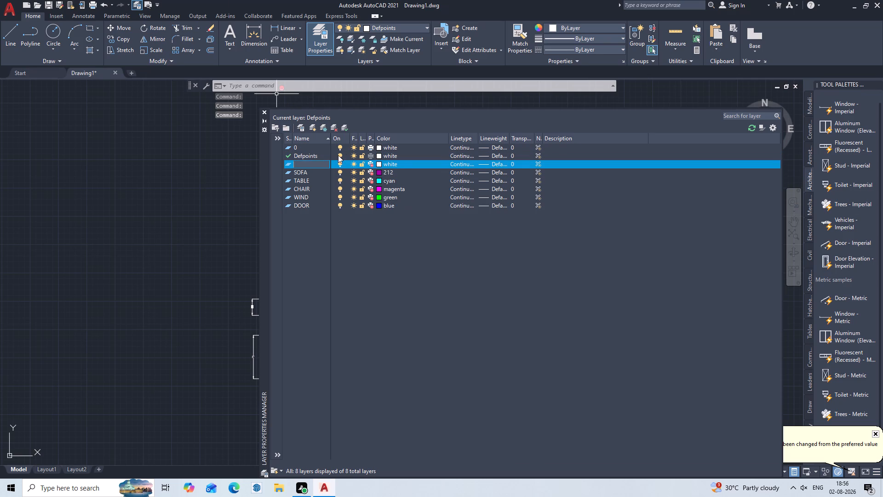
key(o)
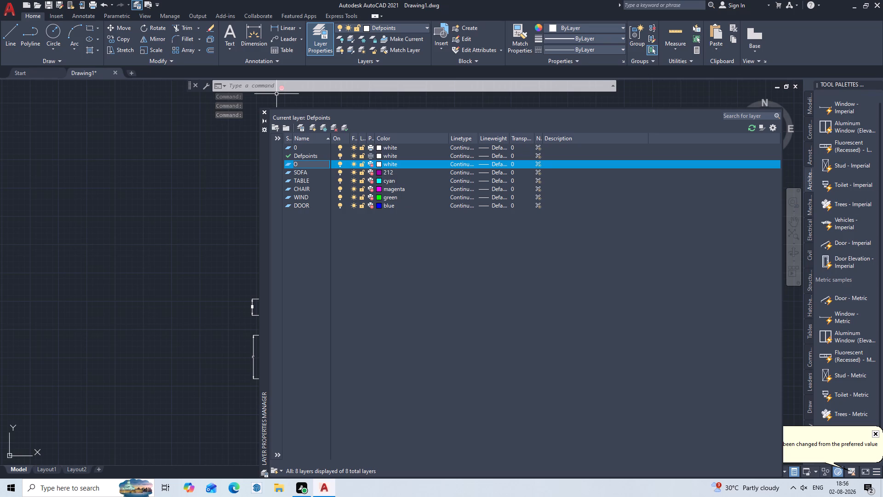
text(WALL)
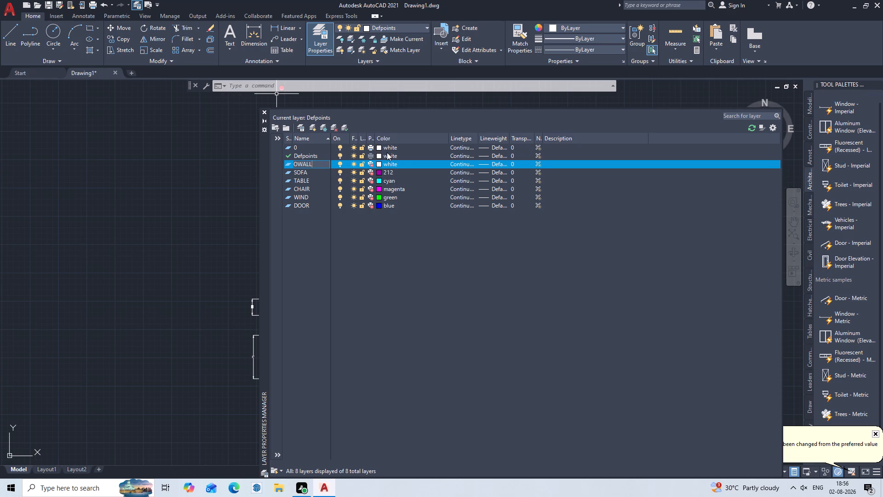
double_click(381, 165)
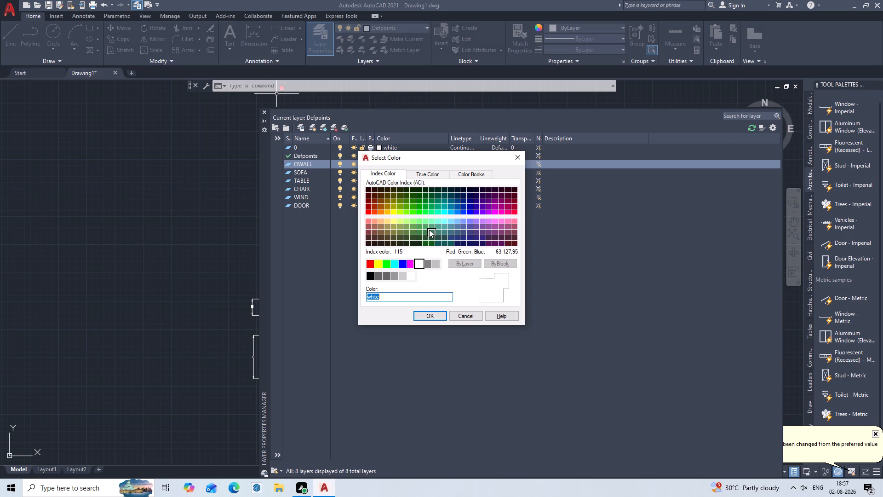
triple_click(399, 263)
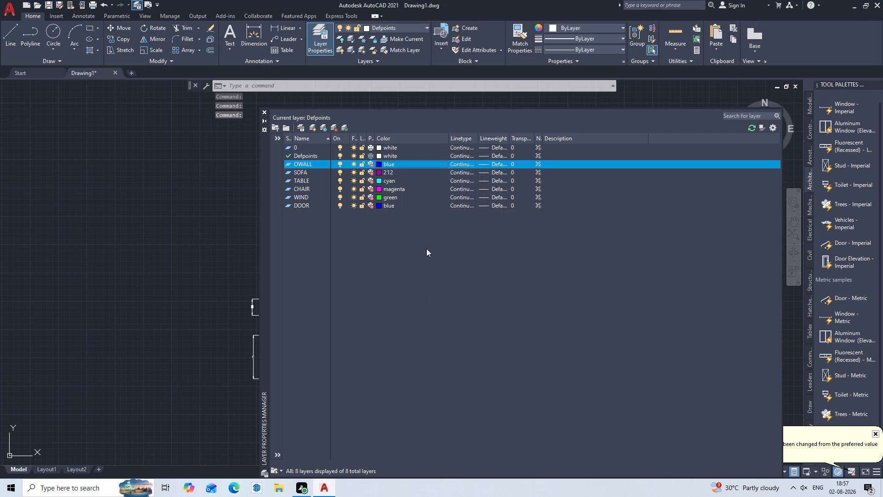
Change the DOOR layer's color to cyan.
click(378, 207)
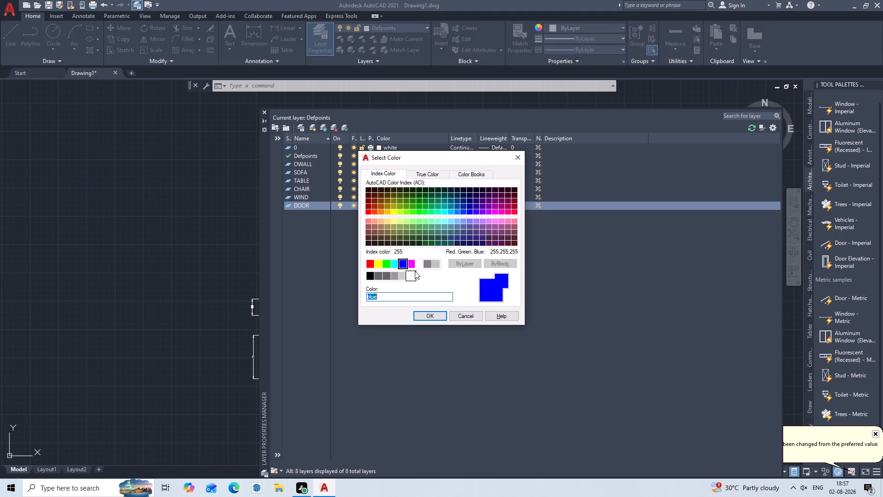
click(395, 262)
click(431, 318)
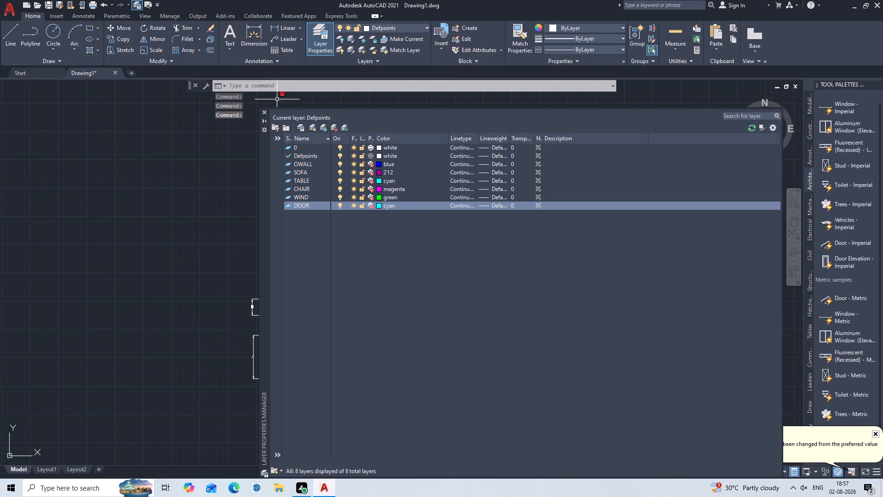
Create a new layer from Defpoints, name it IWAL and set its color to index 249.
click(287, 155)
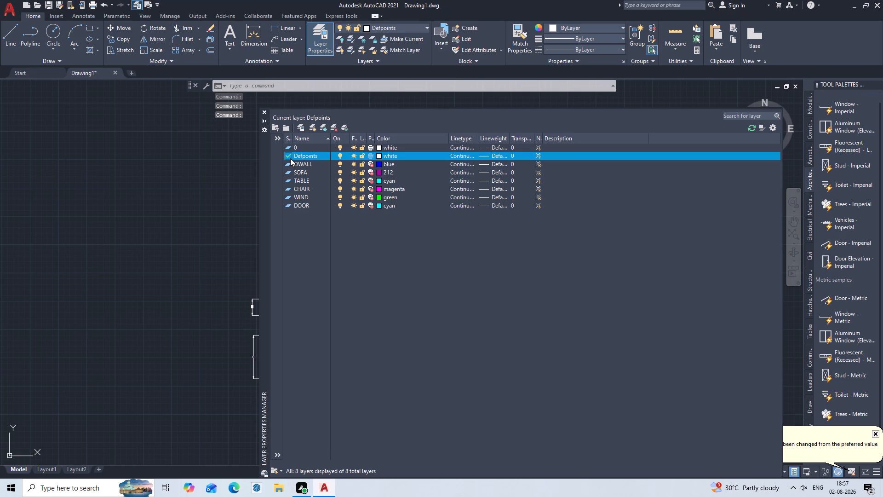
click(290, 157)
key(alt+n)
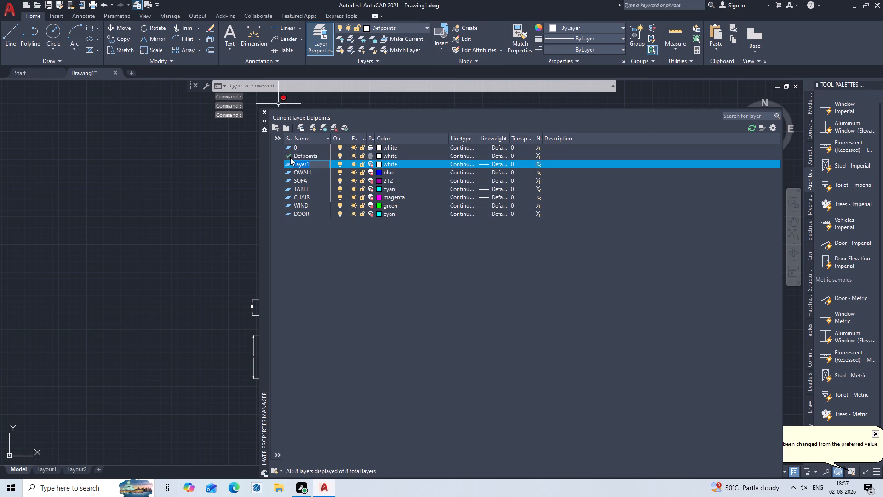
key(BackSpace)
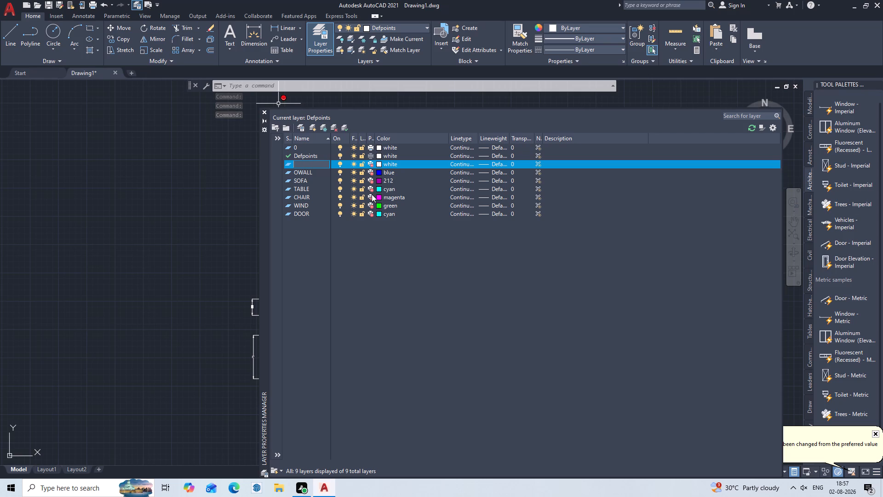
key(i)
text(WAL)
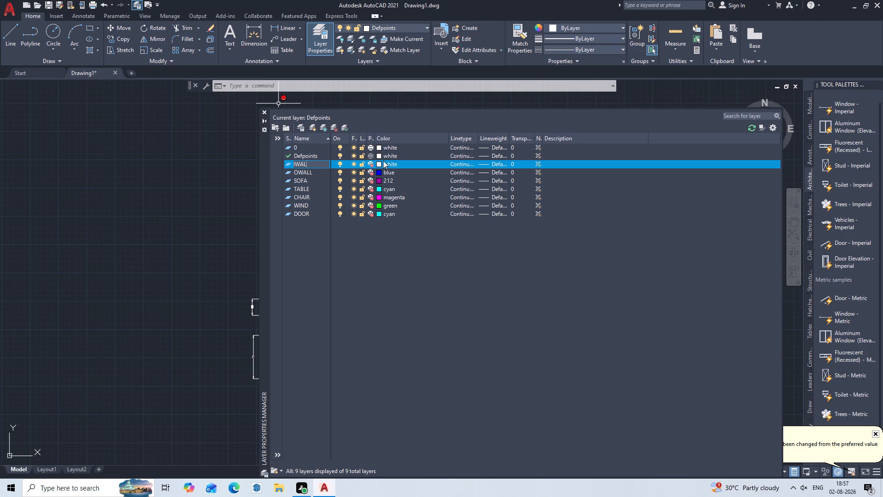
double_click(380, 161)
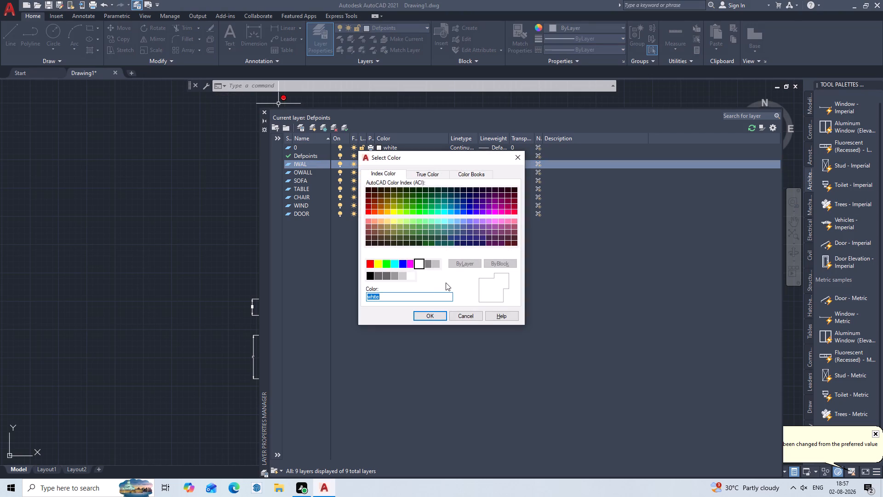
double_click(515, 243)
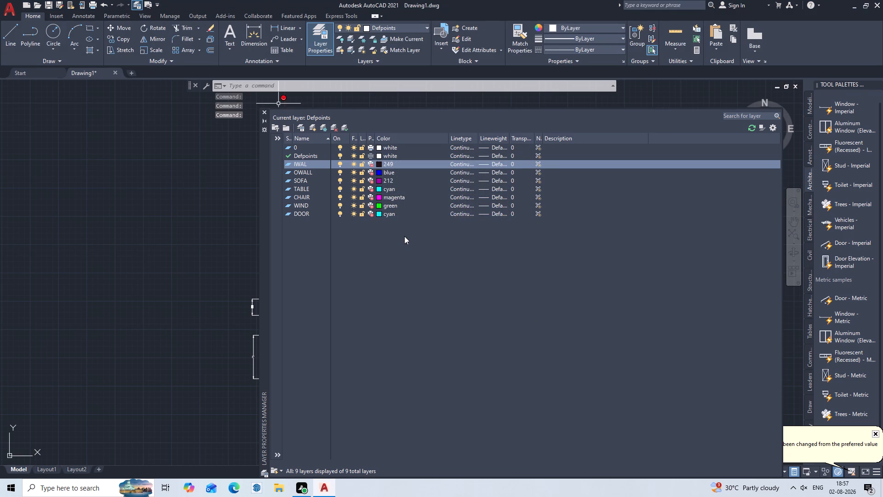
Change the IWAL layer's color to index 61.
click(378, 163)
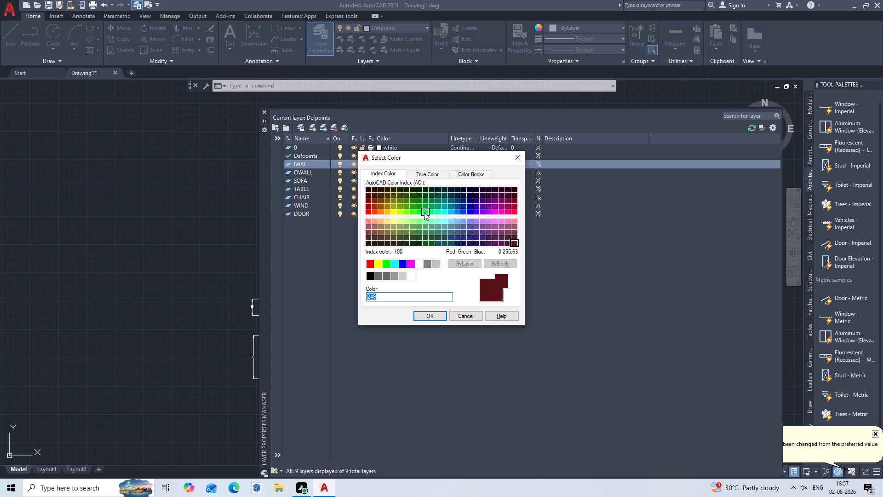
click(402, 219)
click(429, 315)
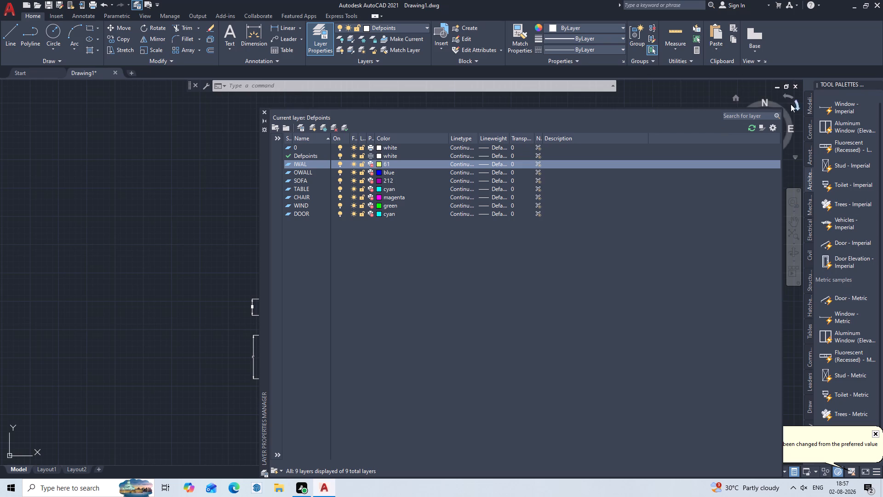
scroll(744, 178, down, 2)
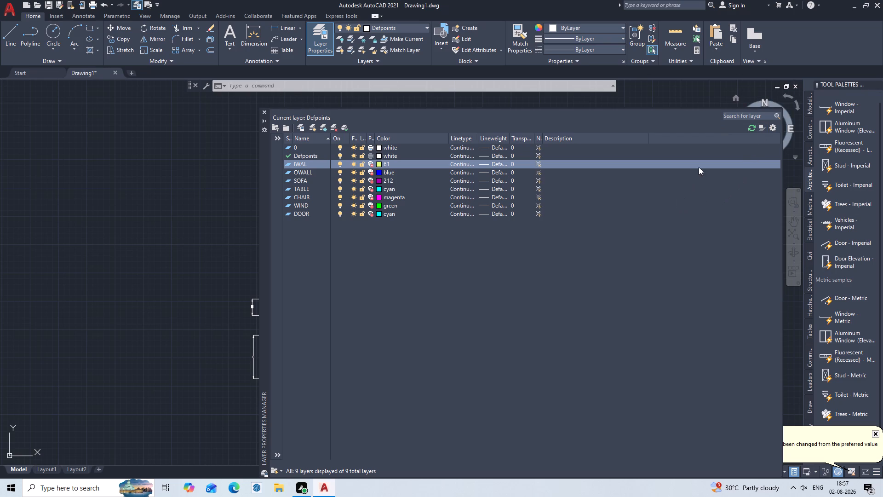
Close the layer properties manager and bring the whole floor plan into view.
middle_drag(694, 174, 593, 205)
click(266, 112)
click(327, 36)
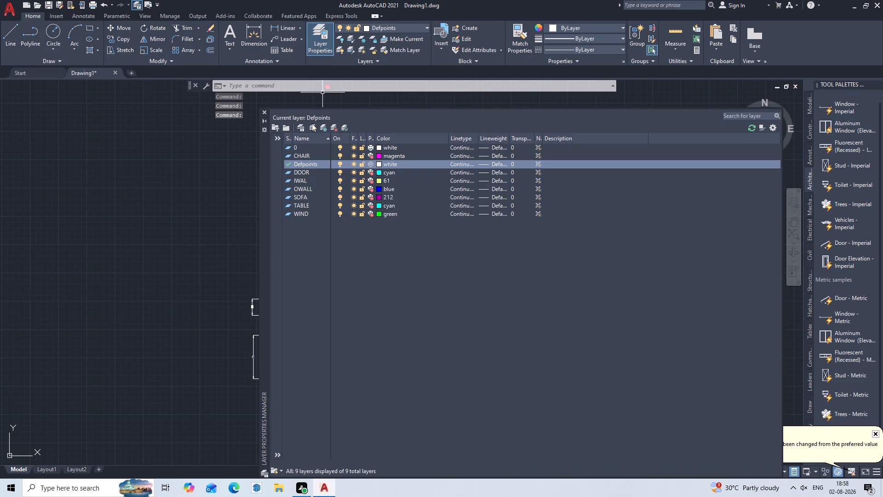
middle_drag(235, 195, 63, 200)
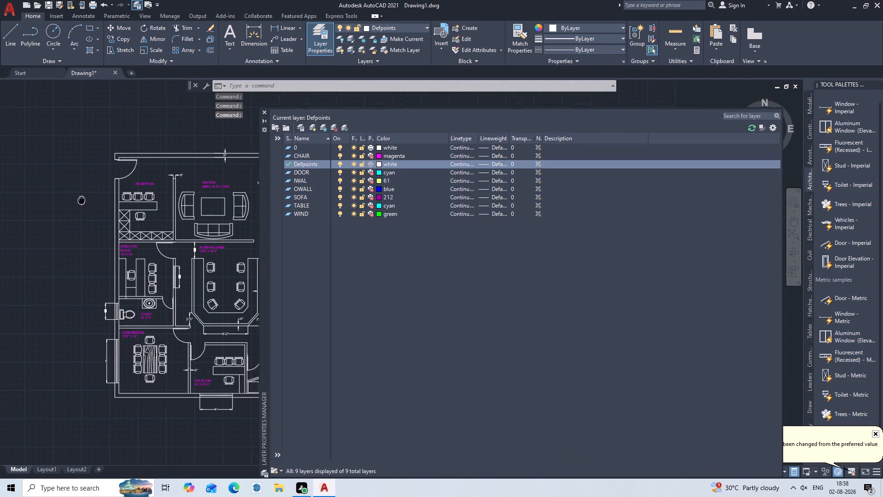
middle_drag(63, 200, 16, 203)
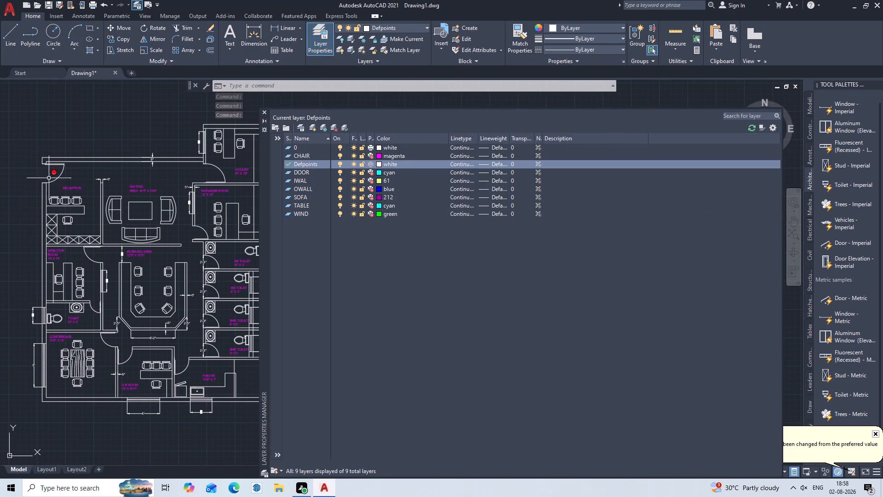
double_click(262, 112)
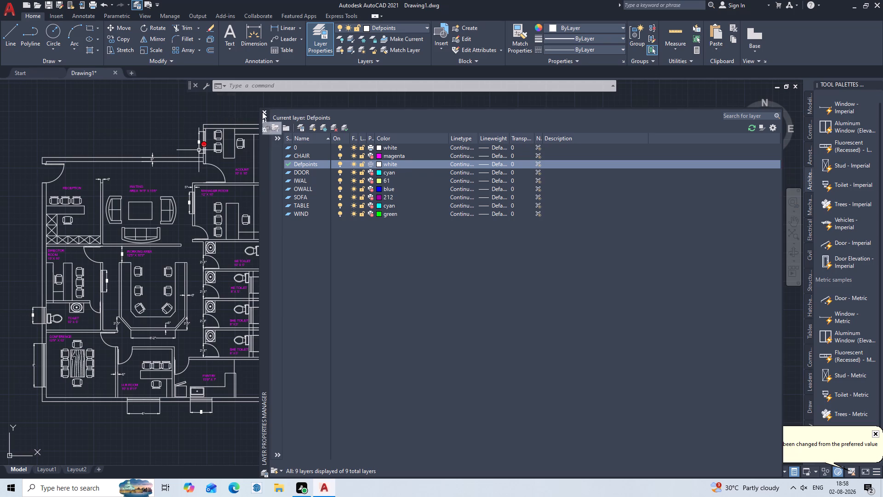
key(Escape)
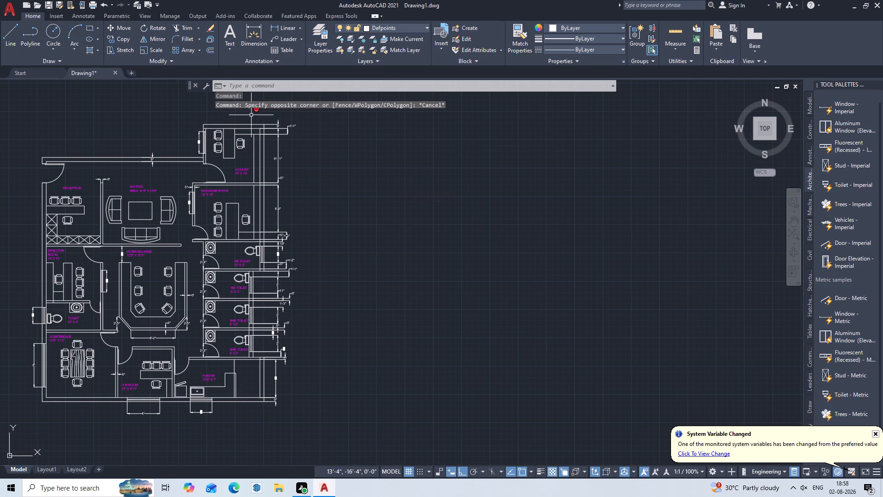
middle_drag(297, 178, 537, 159)
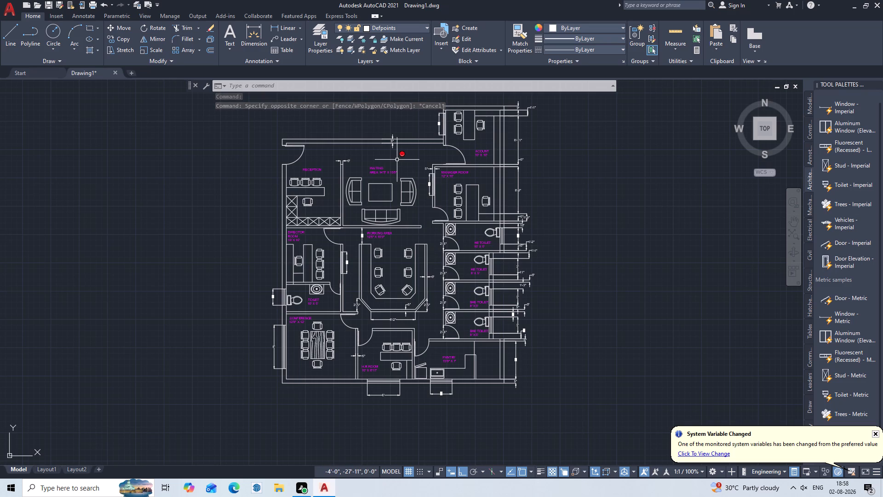
middle_drag(397, 160, 414, 176)
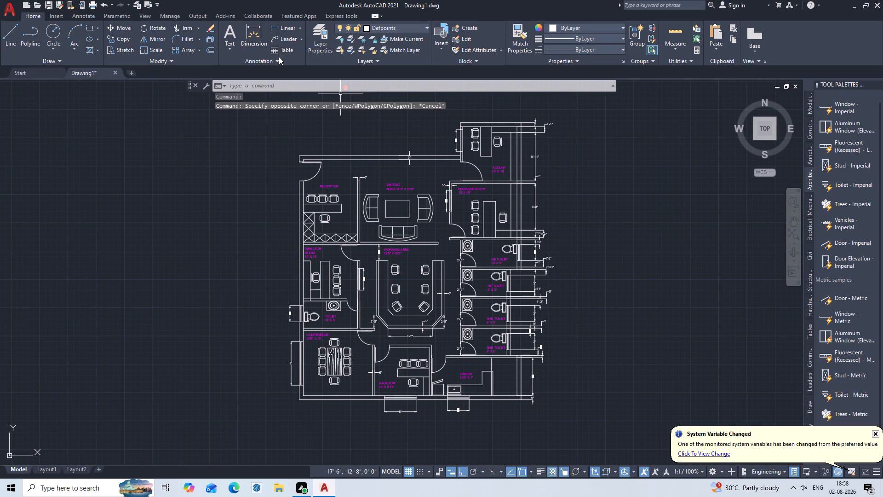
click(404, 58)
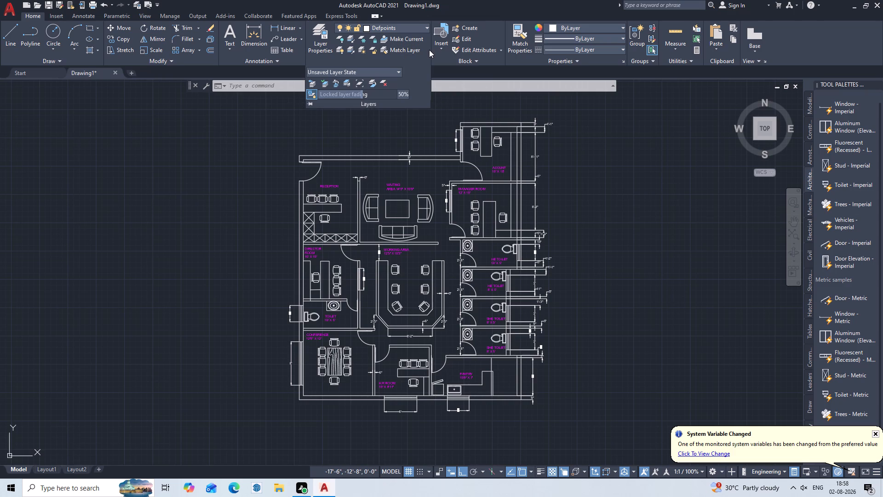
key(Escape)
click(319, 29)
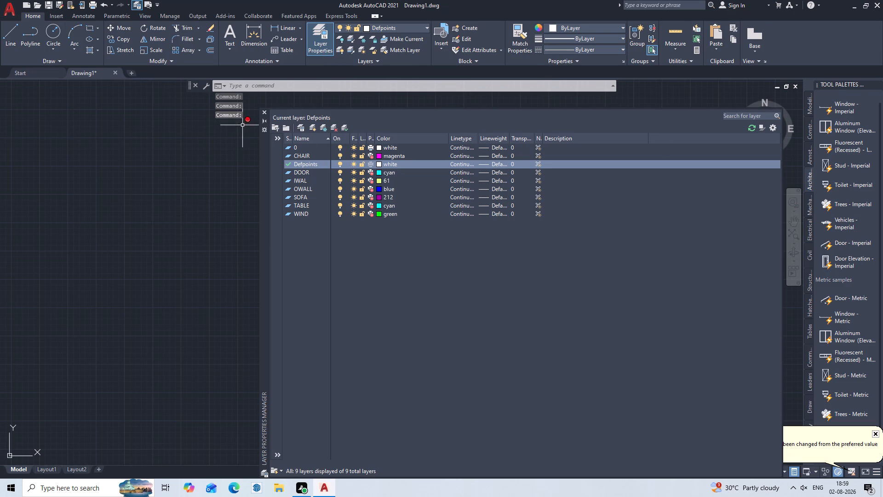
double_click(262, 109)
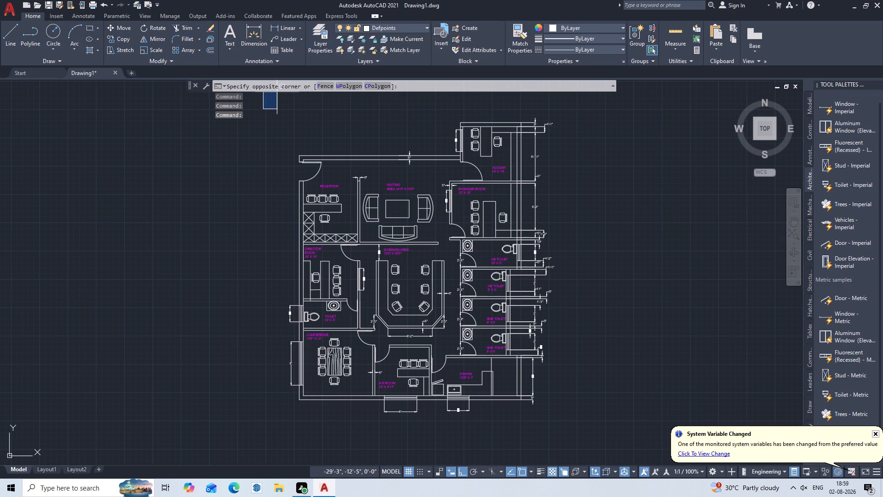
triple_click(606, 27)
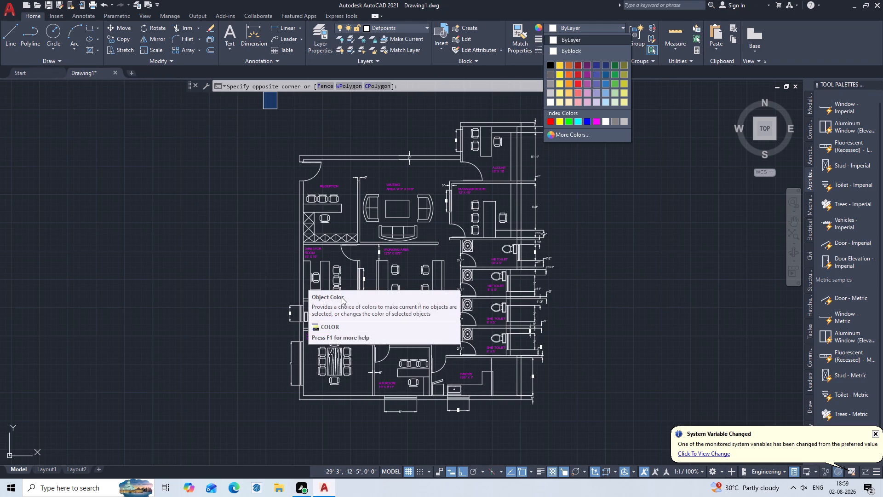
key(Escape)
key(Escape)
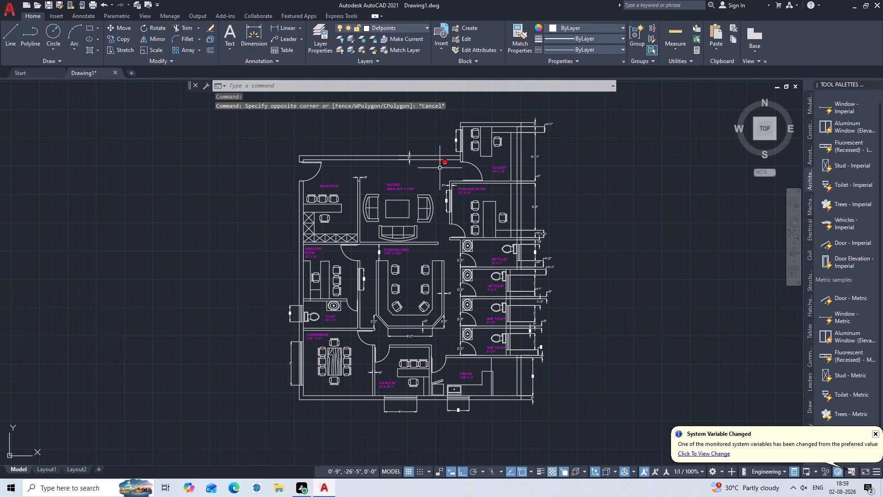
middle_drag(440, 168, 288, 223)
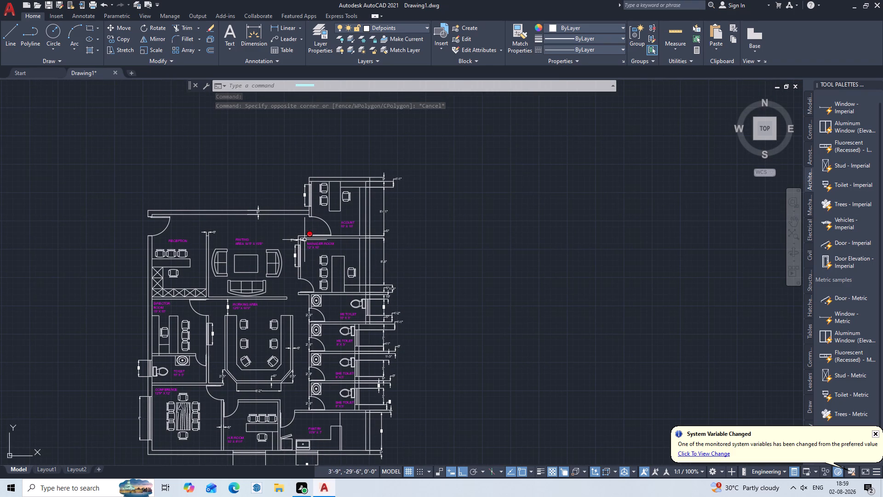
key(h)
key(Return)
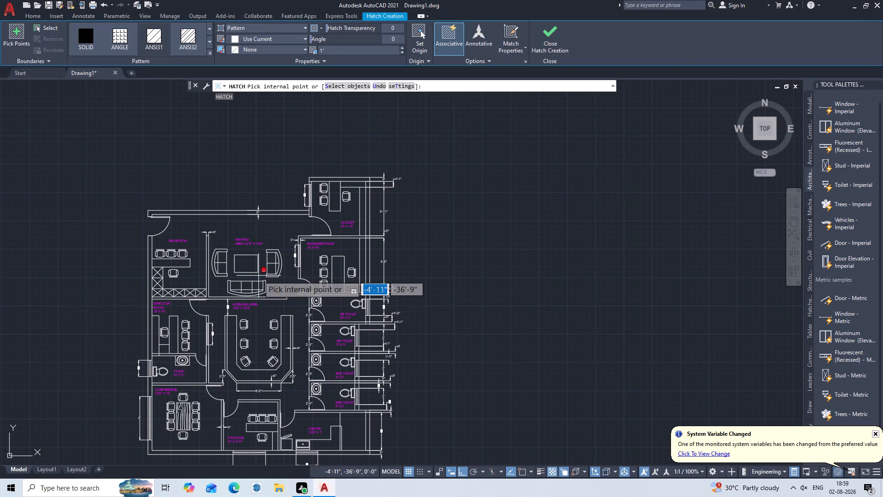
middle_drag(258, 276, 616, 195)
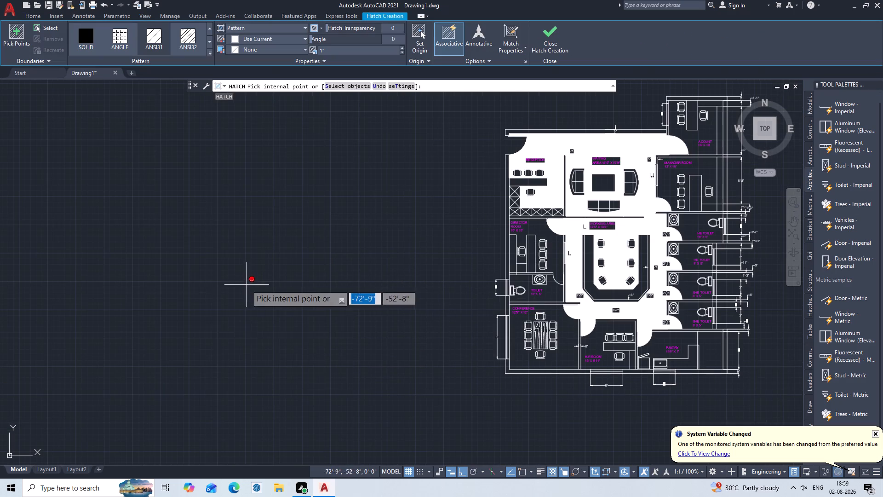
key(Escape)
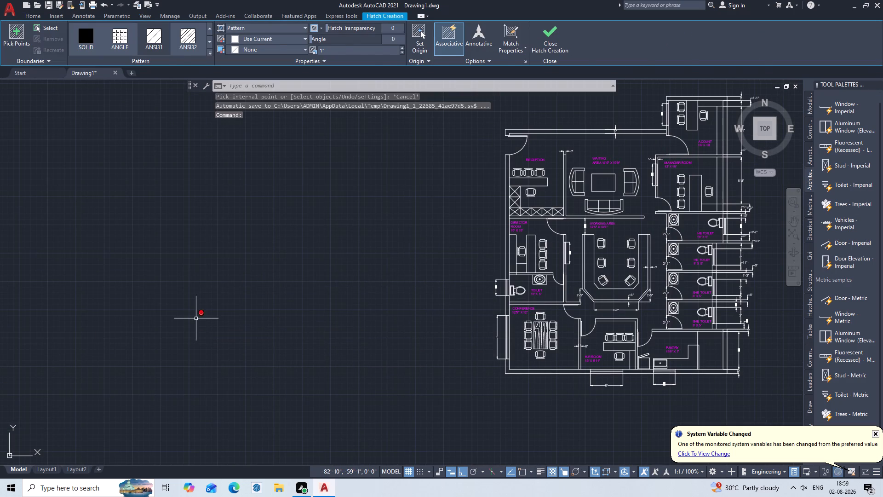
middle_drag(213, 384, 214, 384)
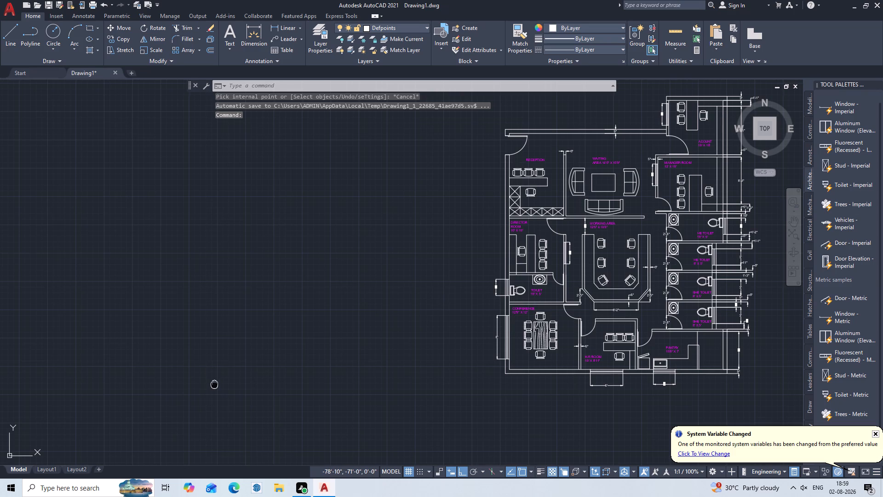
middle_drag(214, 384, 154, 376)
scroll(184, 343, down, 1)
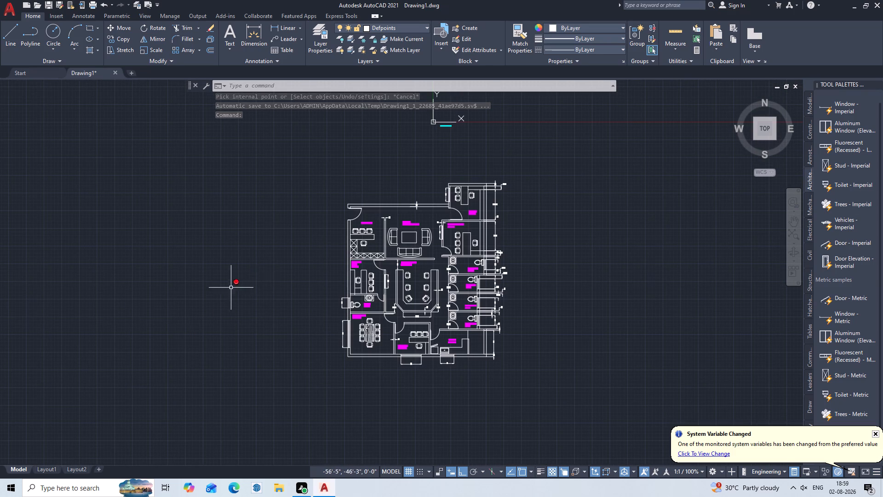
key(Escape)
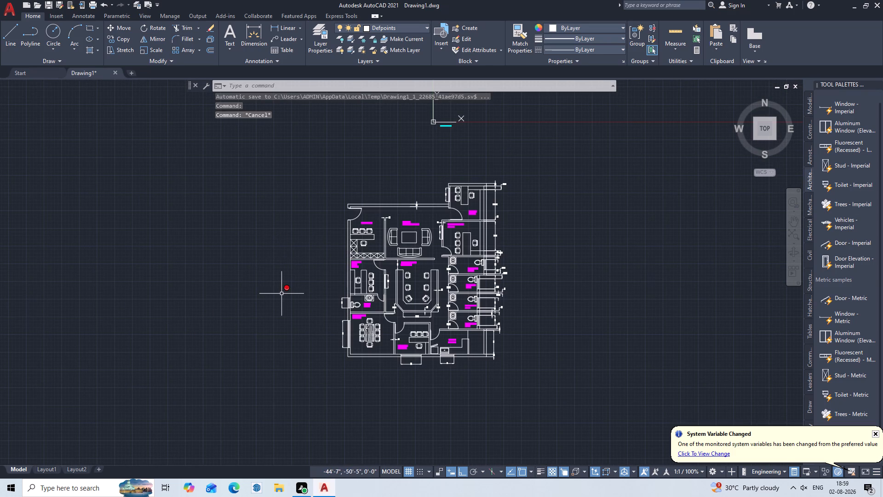
Hatch the 9" outer wall above the reception and waiting area with the ANSI32 pattern in blue.
key(h)
key(Return)
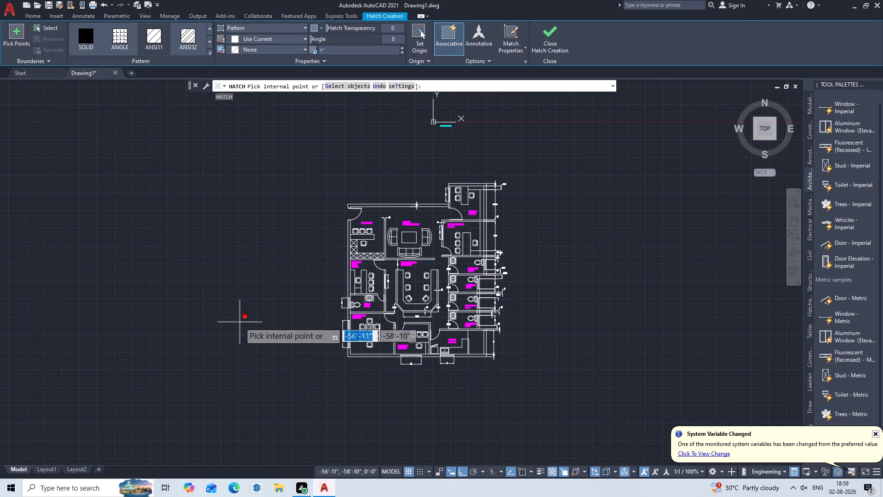
scroll(304, 238, up, 3)
middle_drag(333, 215, 231, 334)
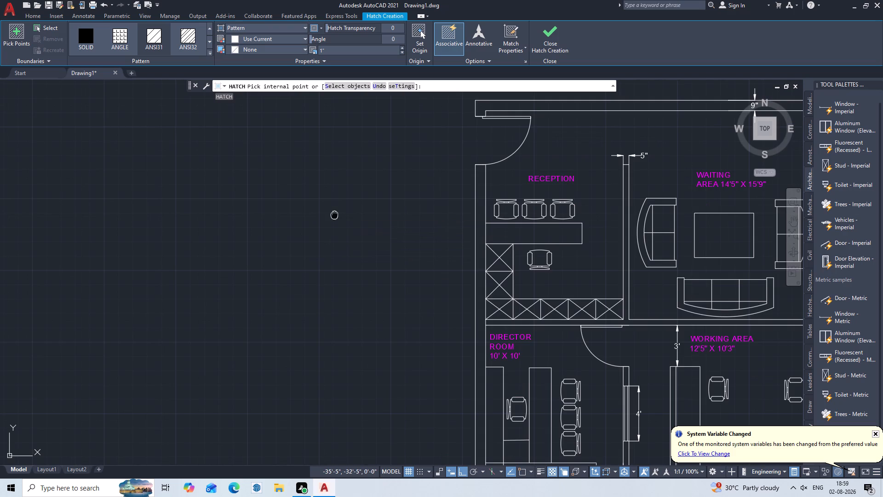
middle_drag(231, 334, 184, 369)
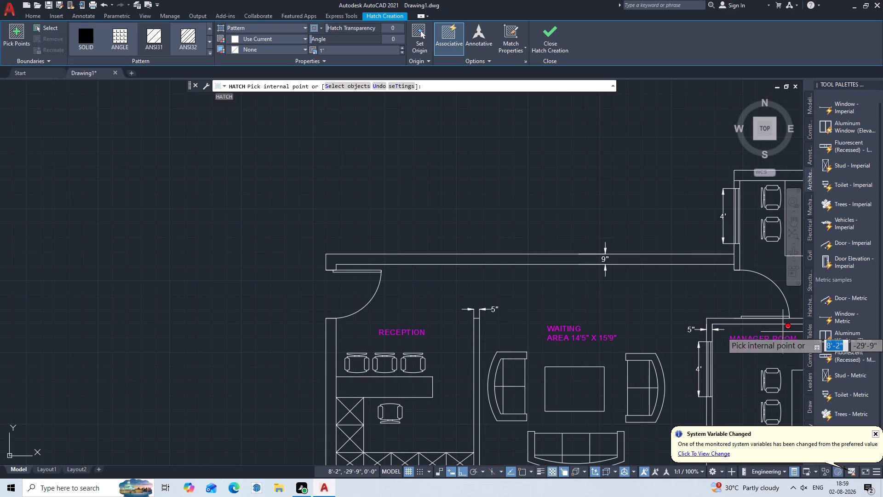
click(195, 35)
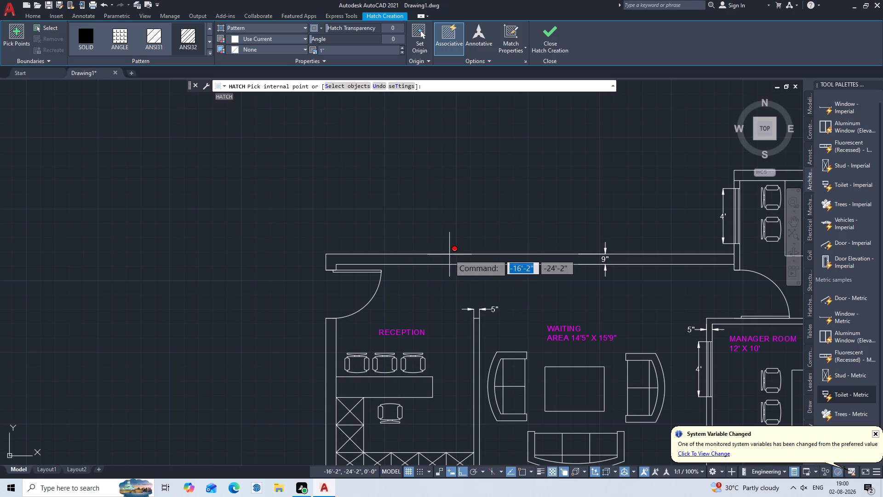
double_click(253, 40)
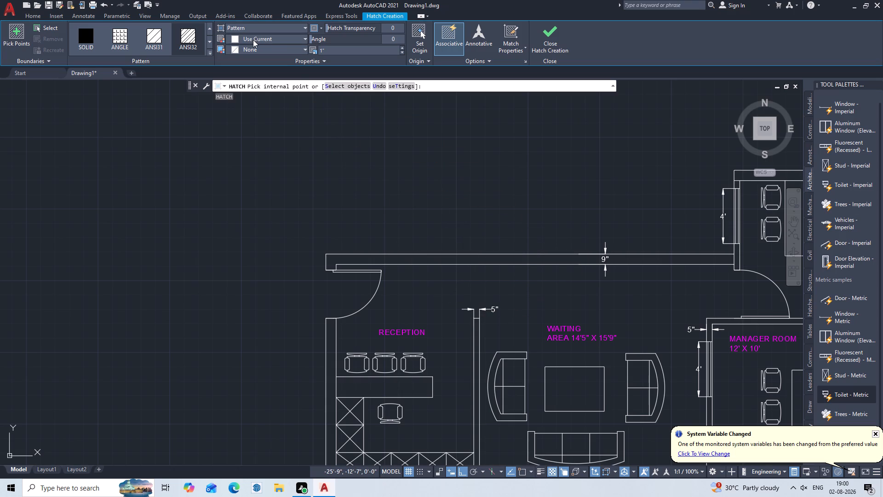
double_click(237, 39)
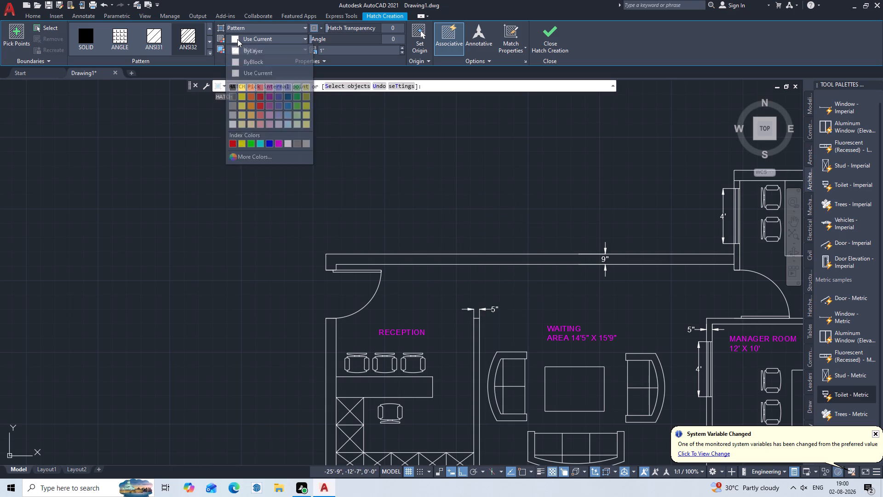
double_click(237, 39)
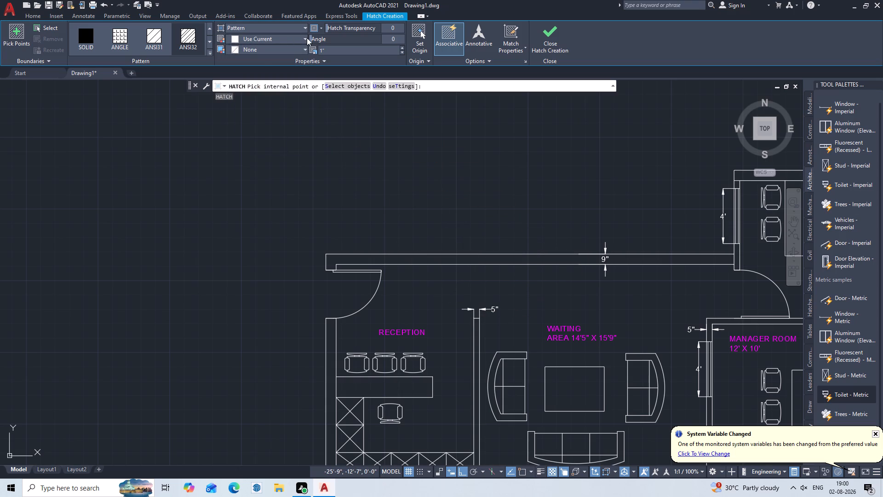
double_click(307, 38)
click(305, 36)
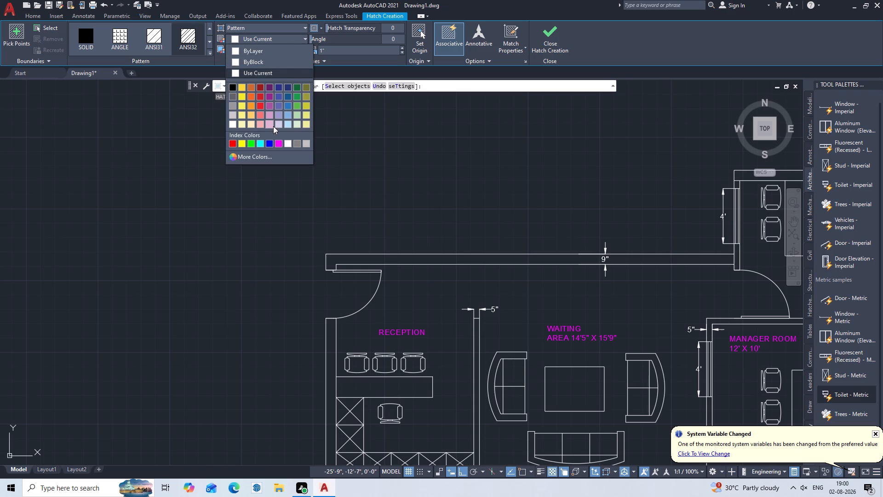
click(269, 143)
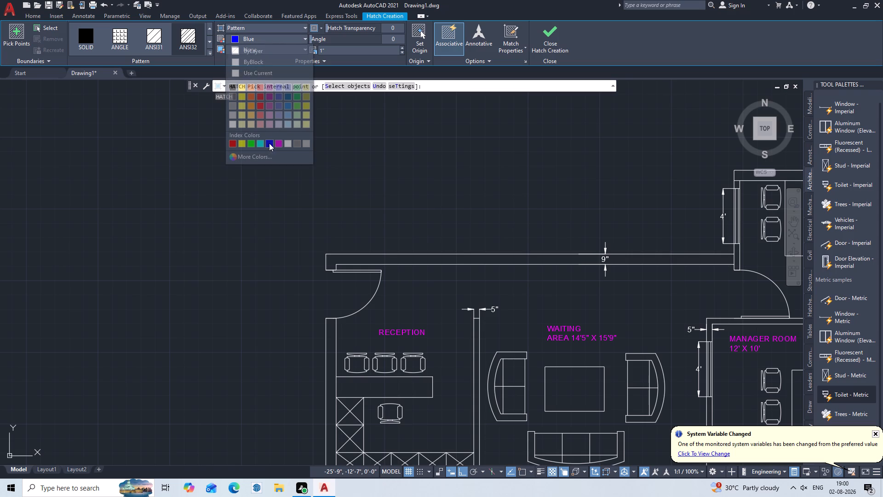
scroll(422, 231, down, 1)
middle_drag(419, 234, 275, 183)
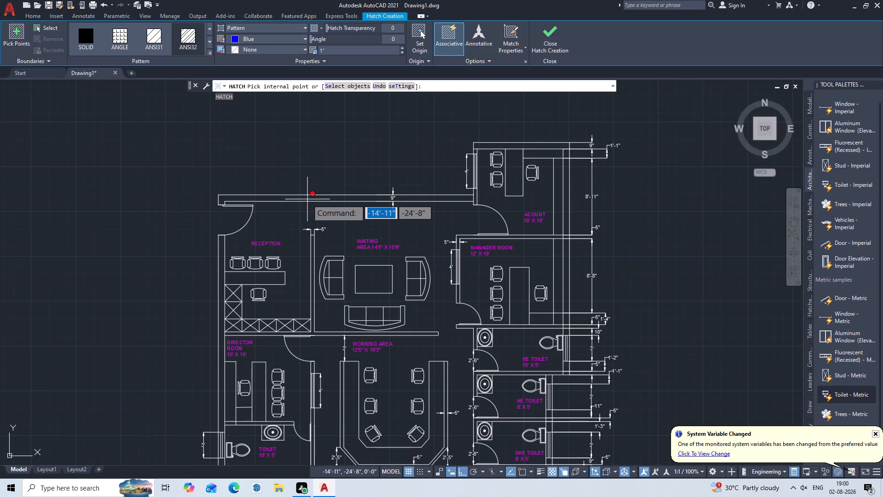
double_click(307, 199)
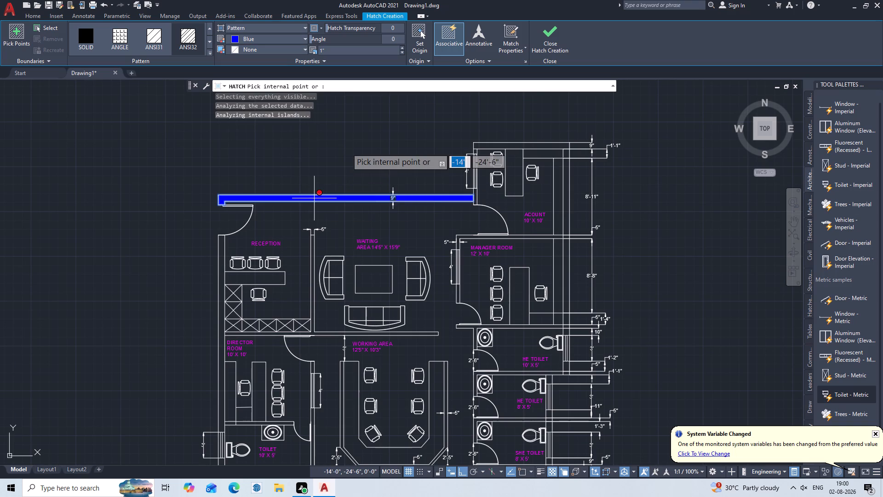
Set the hatch pattern scale to 25 for the blue outer-wall hatch.
double_click(400, 47)
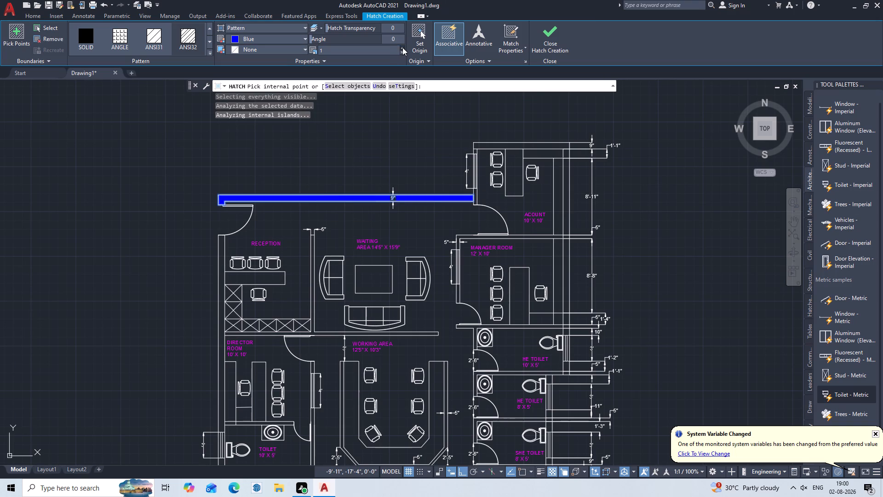
triple_click(402, 47)
triple_click(402, 47)
double_click(402, 47)
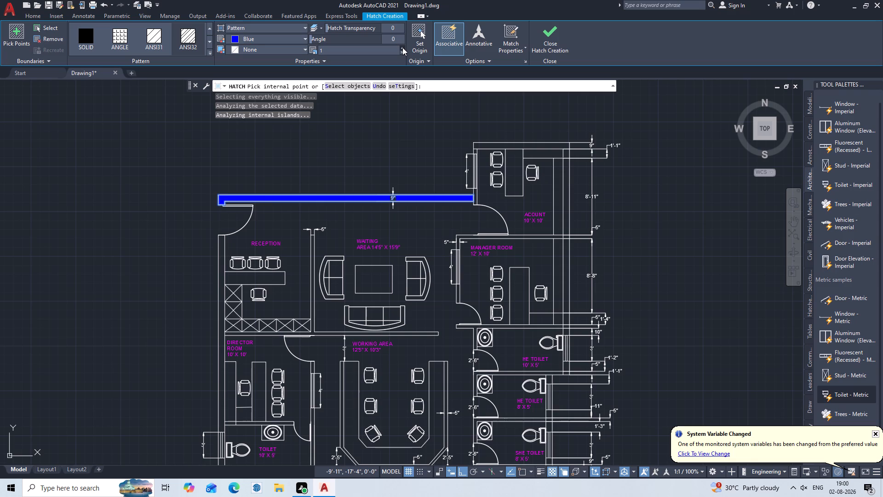
click(402, 47)
triple_click(402, 47)
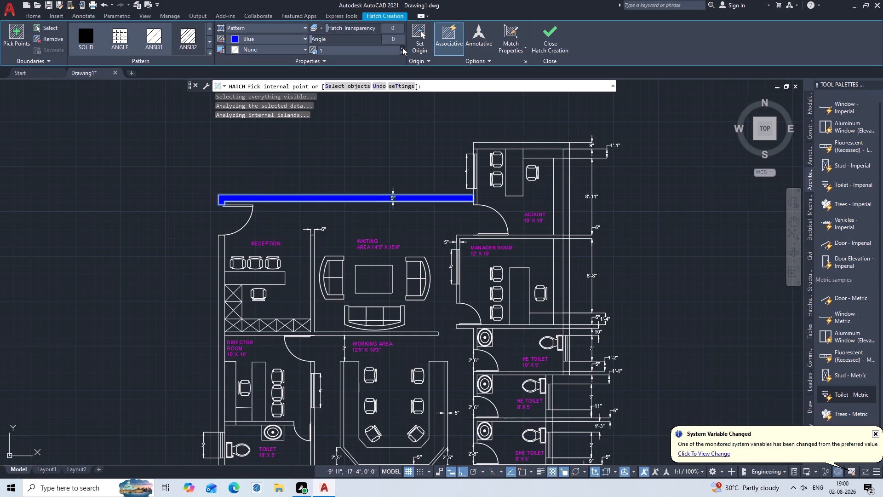
scroll(402, 47, up, 3)
triple_click(402, 47)
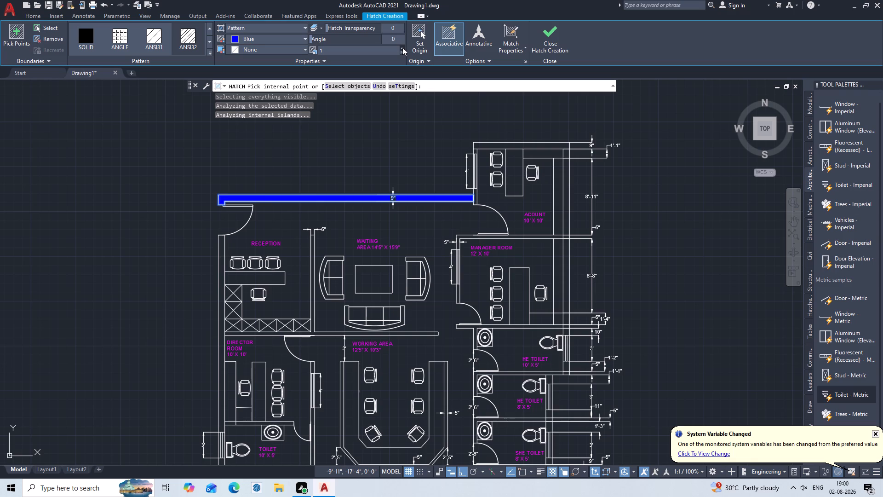
triple_click(402, 47)
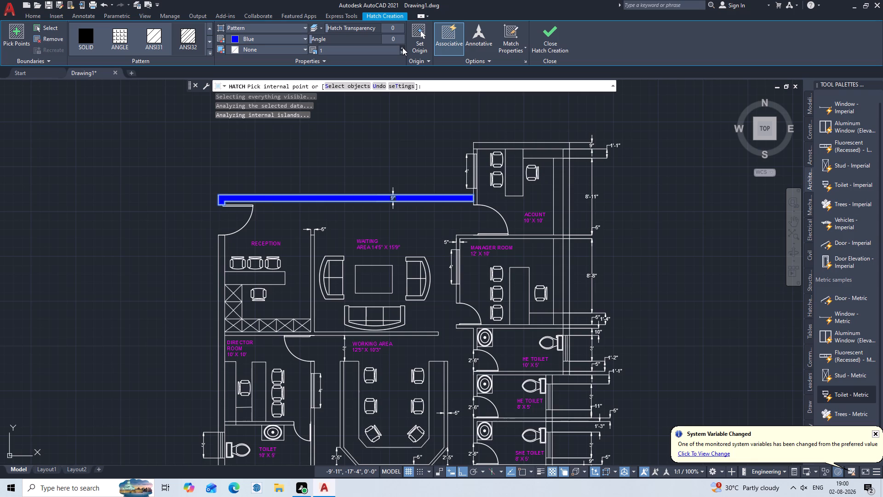
triple_click(402, 47)
double_click(402, 47)
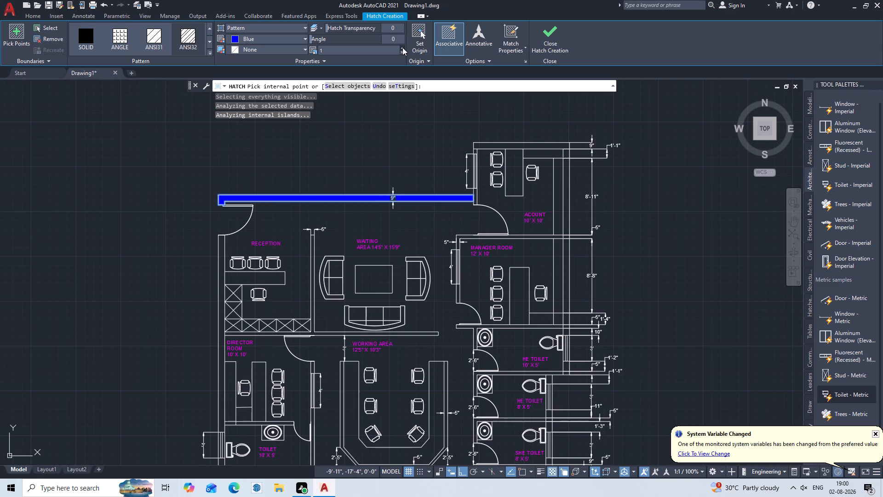
triple_click(402, 47)
click(402, 47)
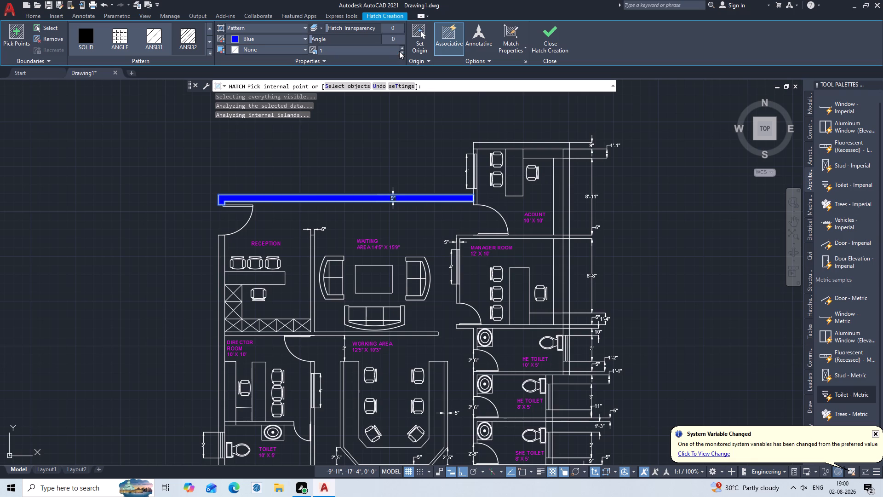
triple_click(401, 51)
double_click(370, 45)
click(370, 45)
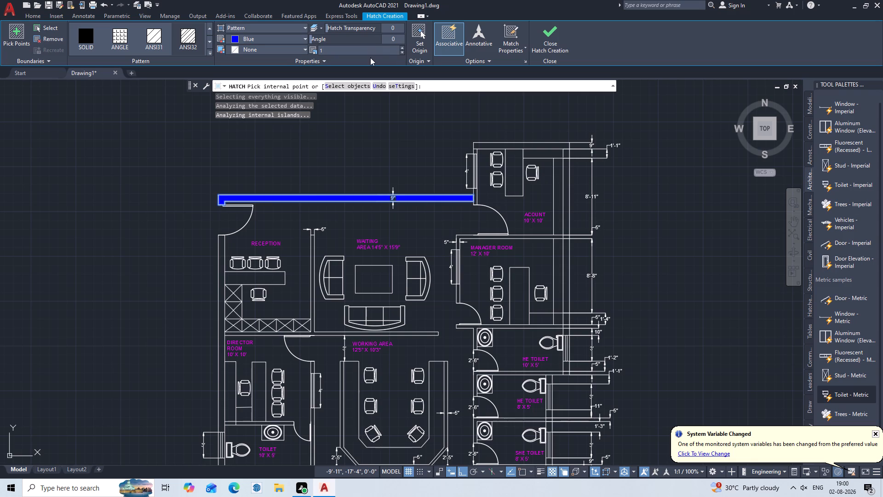
click(374, 51)
key(BackSpace)
text(25)
key(Return)
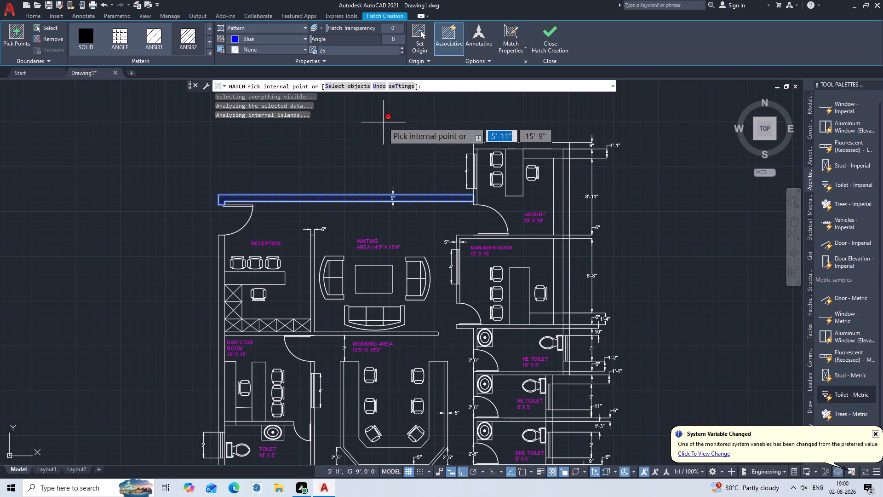
Add the 9" outer wall above the account room and down past the manager room to the blue hatch.
middle_drag(443, 161, 392, 150)
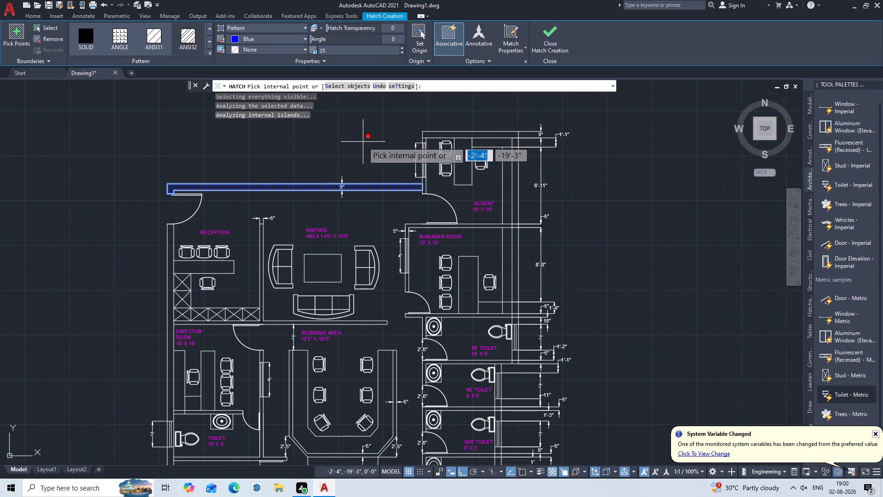
scroll(363, 142, up, 2)
middle_drag(426, 195, 263, 231)
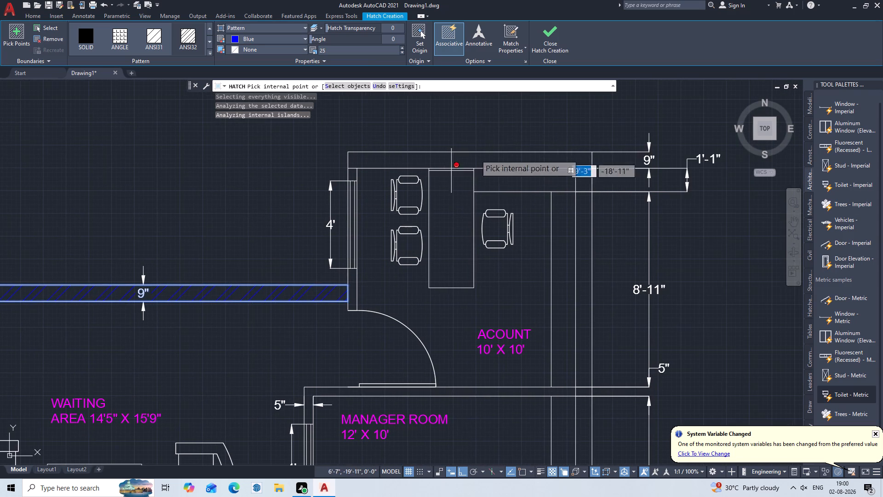
double_click(476, 158)
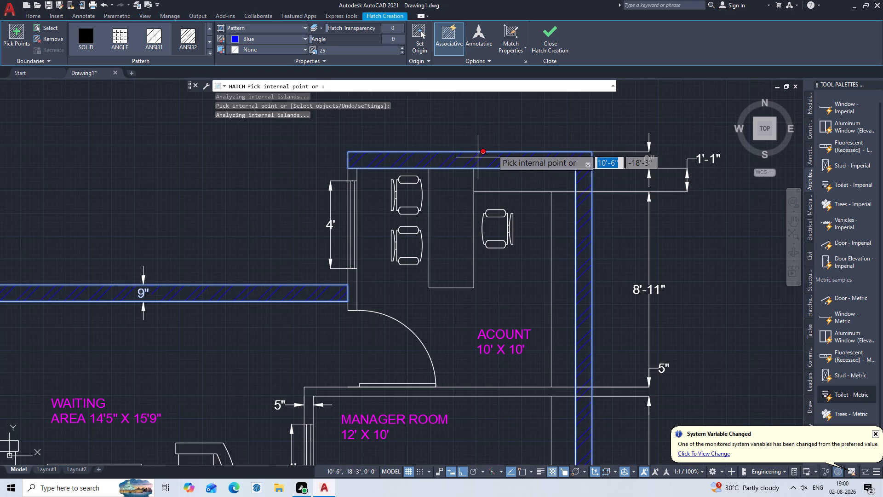
click(492, 156)
Hatch the outer wall pieces beside the windows of both HE toilets, including the pier shared with the first SHE toilet.
scroll(498, 152, down, 1)
middle_drag(499, 152, 483, 121)
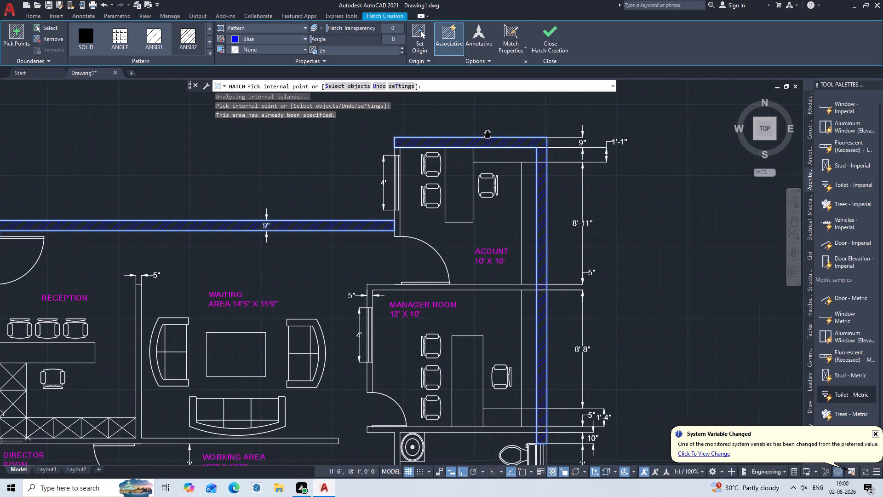
middle_drag(483, 121, 480, 115)
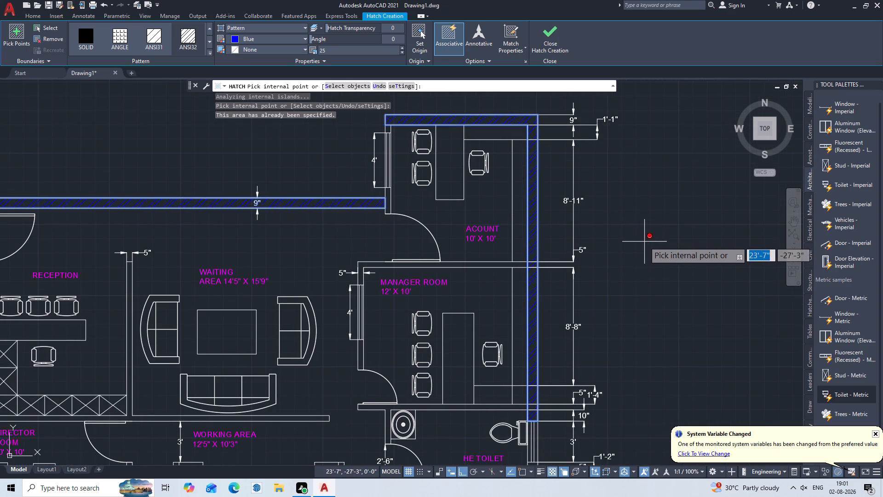
scroll(638, 244, down, 2)
middle_drag(637, 247, 499, 124)
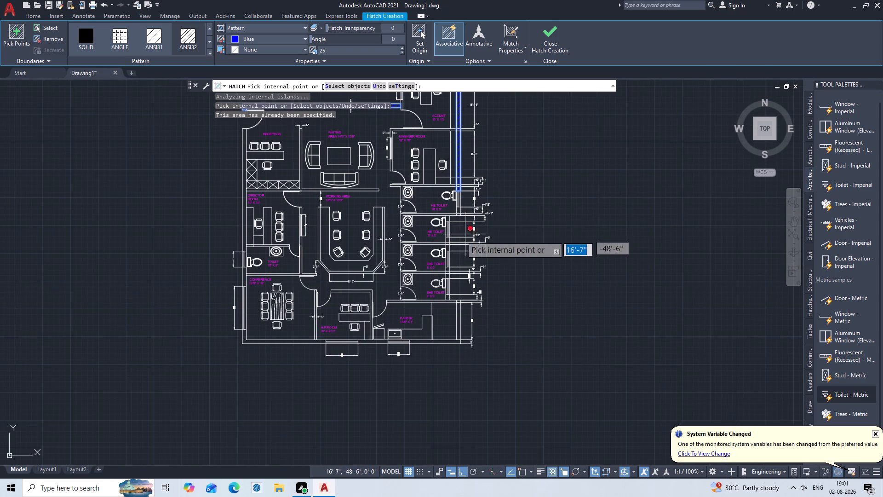
scroll(453, 202, up, 3)
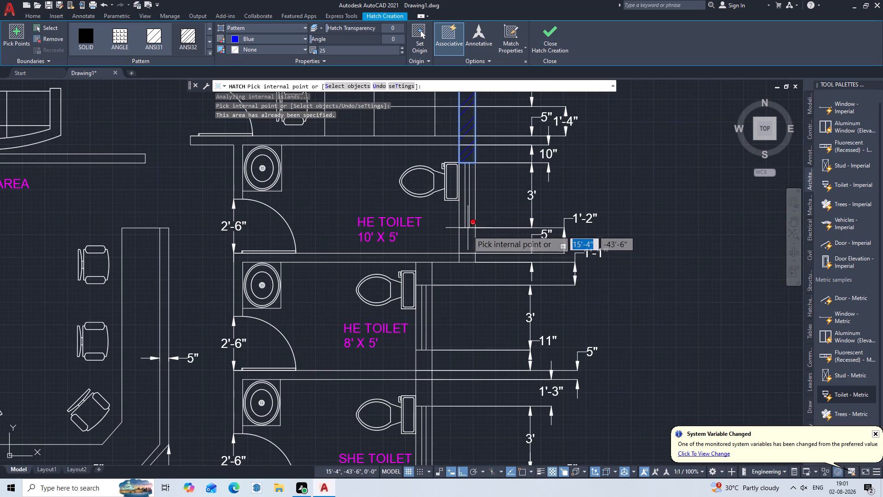
click(465, 245)
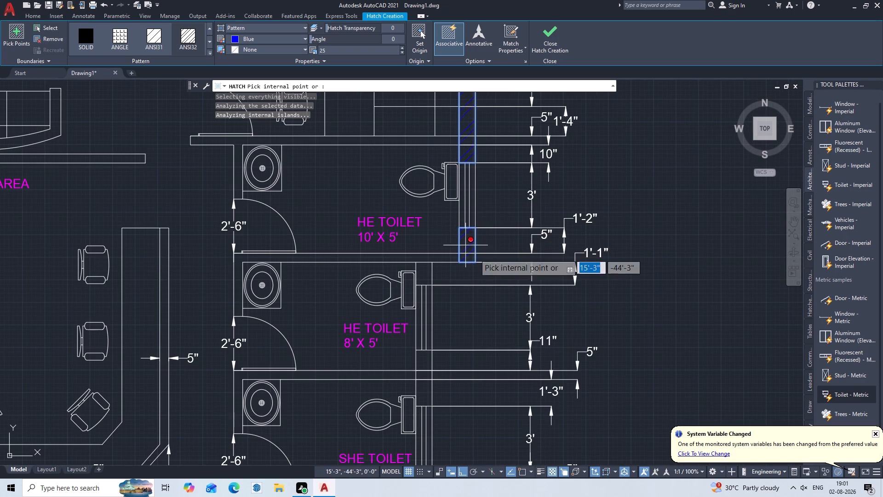
scroll(636, 208, down, 1)
middle_drag(634, 217, 559, 119)
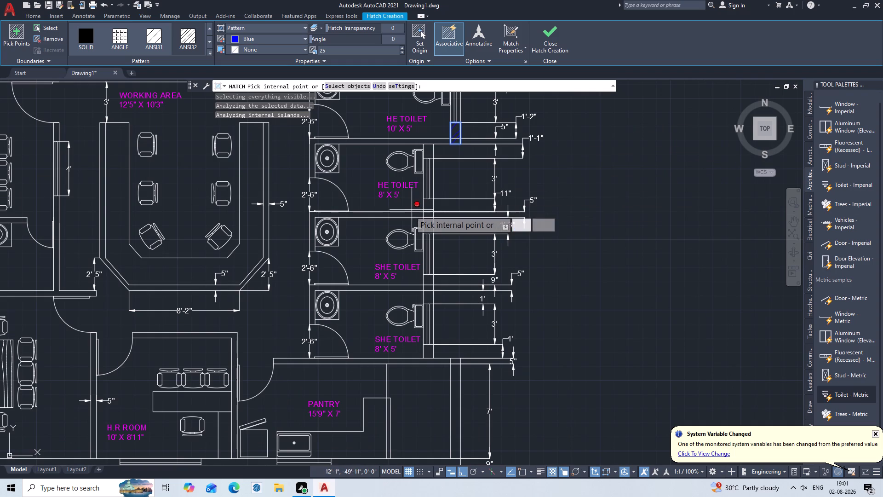
scroll(430, 150, up, 2)
click(427, 151)
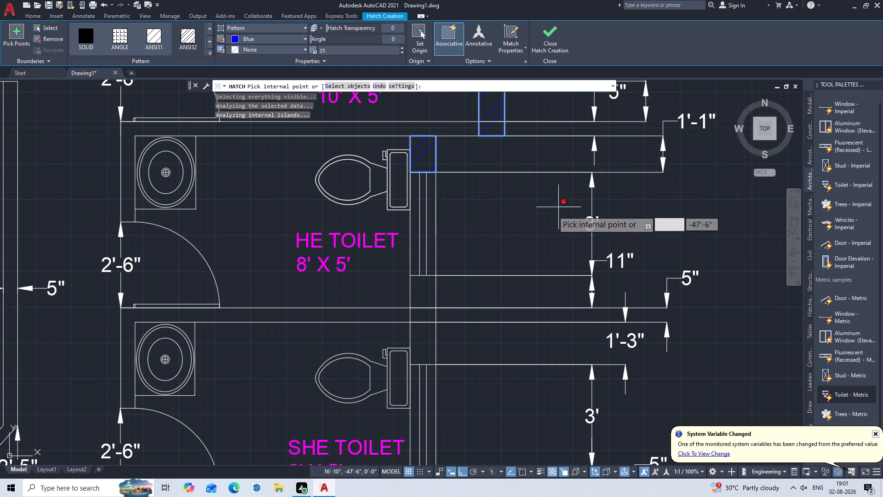
double_click(427, 289)
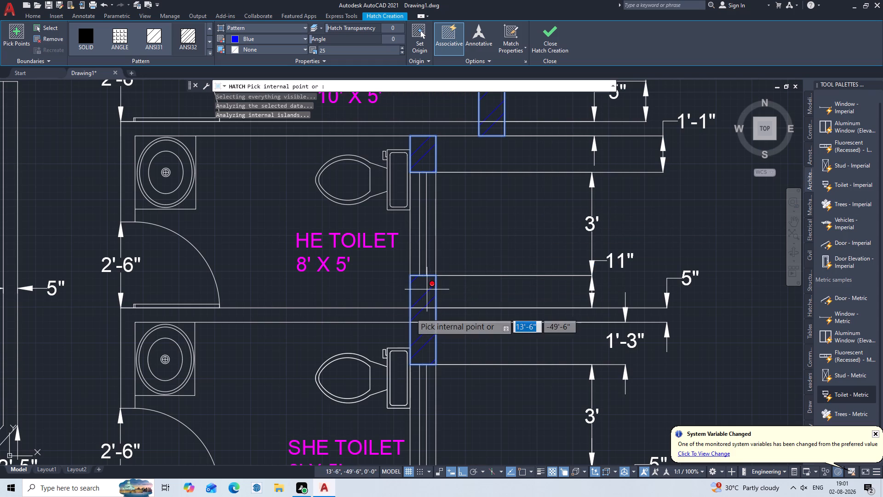
Hatch the outer wall pier between the two SHE toilet windows and the piece below the lower SHE toilet's window.
scroll(424, 295, down, 2)
middle_drag(424, 295, 458, 220)
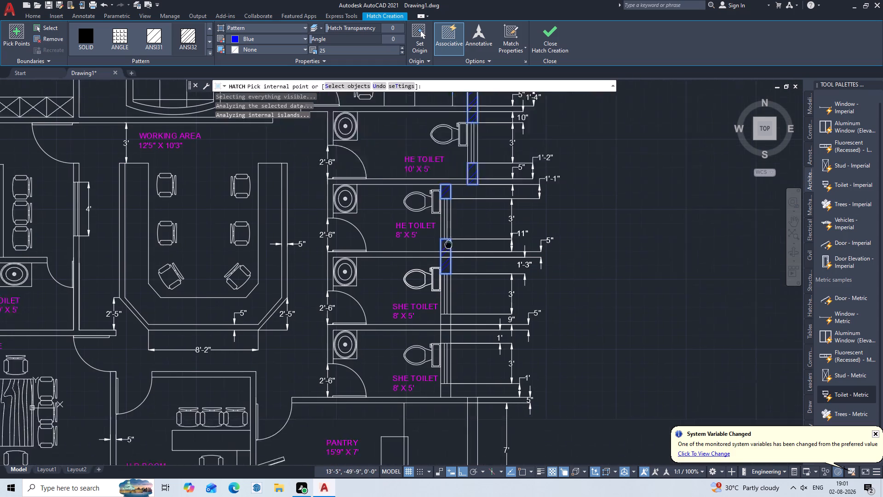
middle_drag(458, 220, 494, 154)
scroll(485, 199, up, 3)
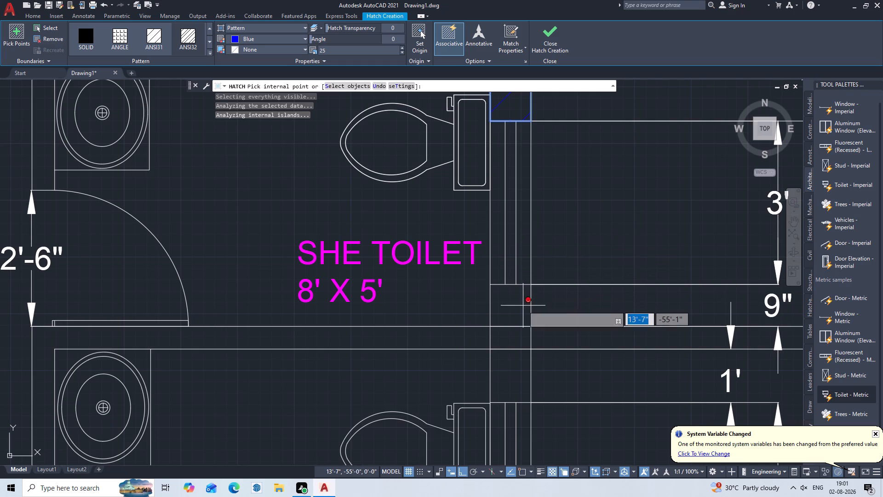
click(523, 306)
scroll(523, 306, down, 2)
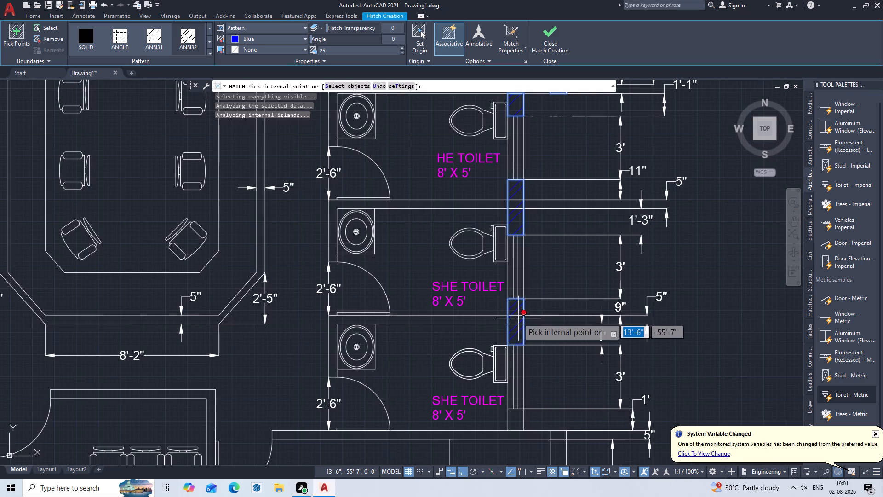
middle_drag(518, 318, 506, 242)
scroll(503, 310, up, 2)
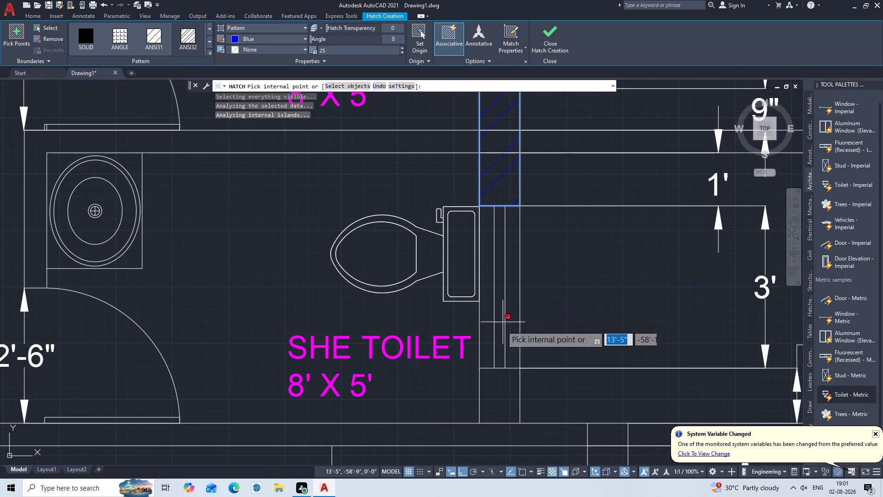
middle_drag(493, 357, 476, 259)
double_click(483, 297)
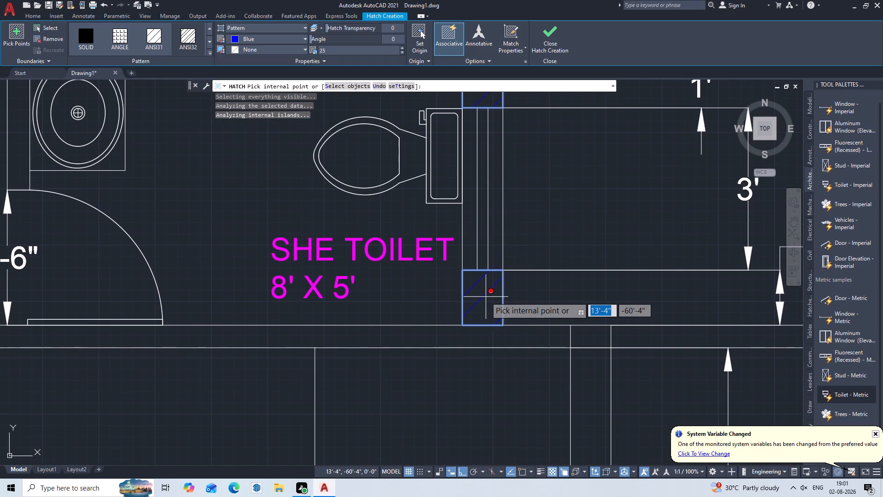
Hatch the L-shaped 9" outer wall around the pantry's corner, up to the 4' window.
scroll(486, 297, down, 1)
scroll(488, 395, down, 2)
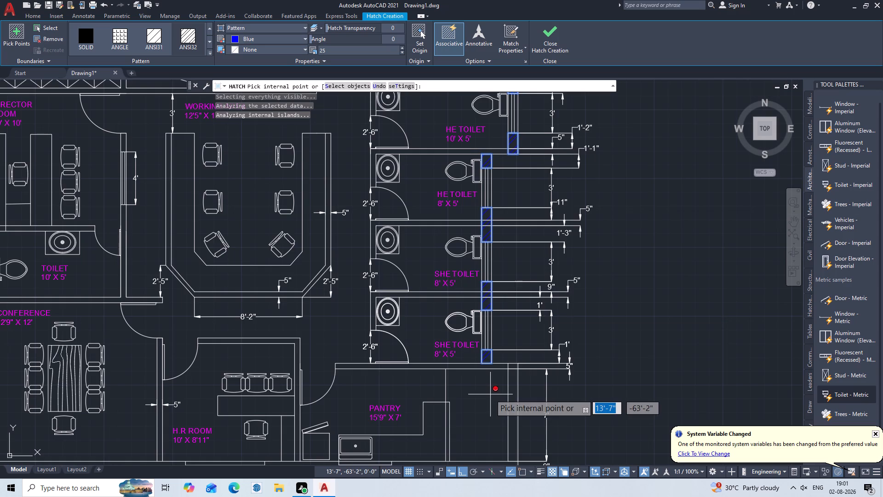
middle_drag(490, 394, 604, 312)
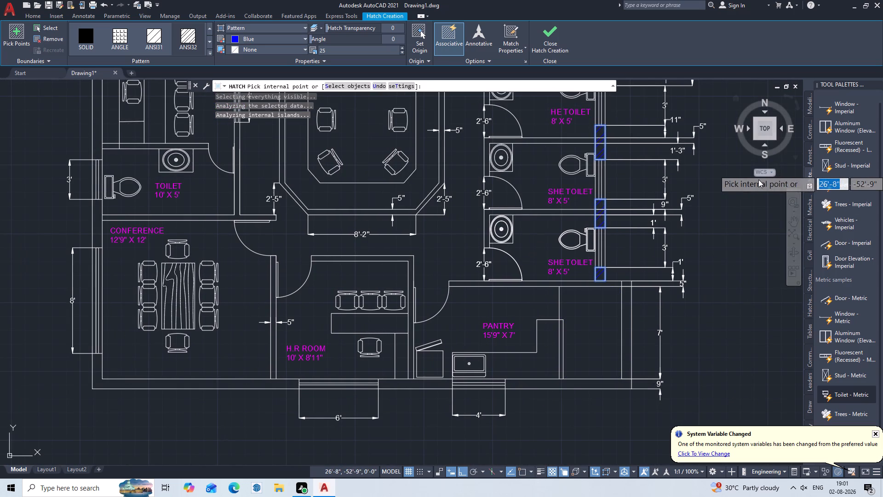
middle_drag(743, 194, 569, 138)
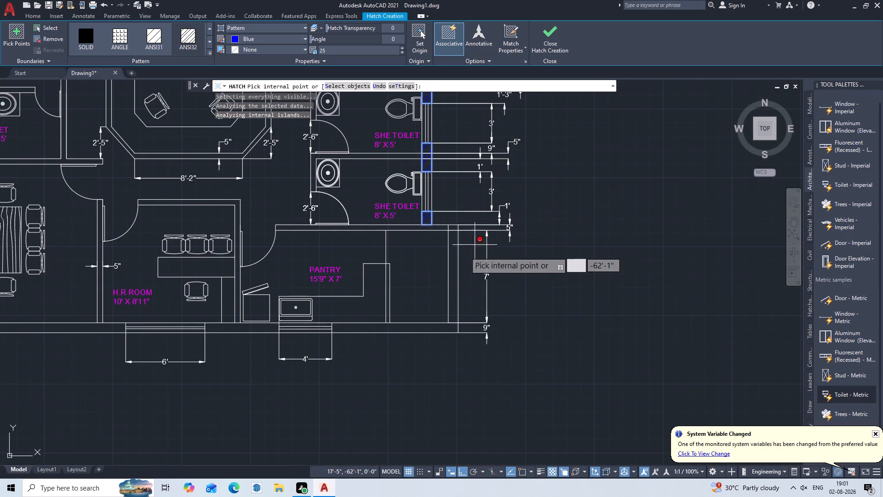
scroll(447, 249, up, 3)
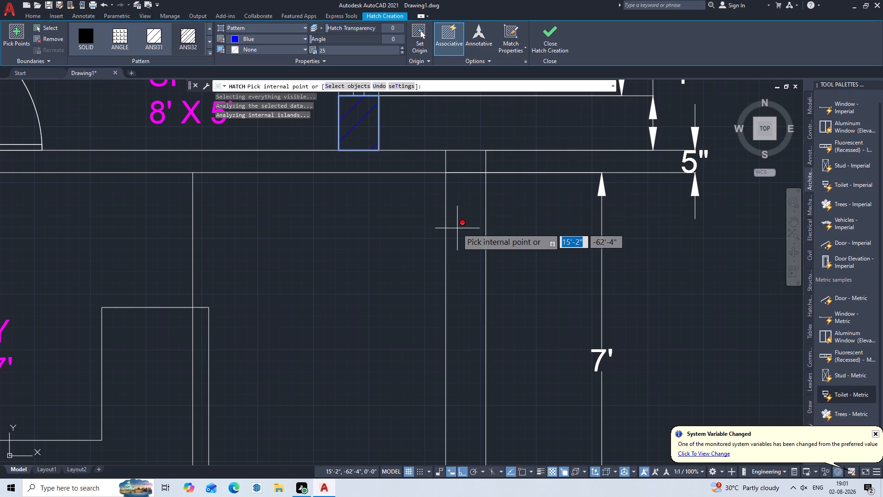
click(457, 228)
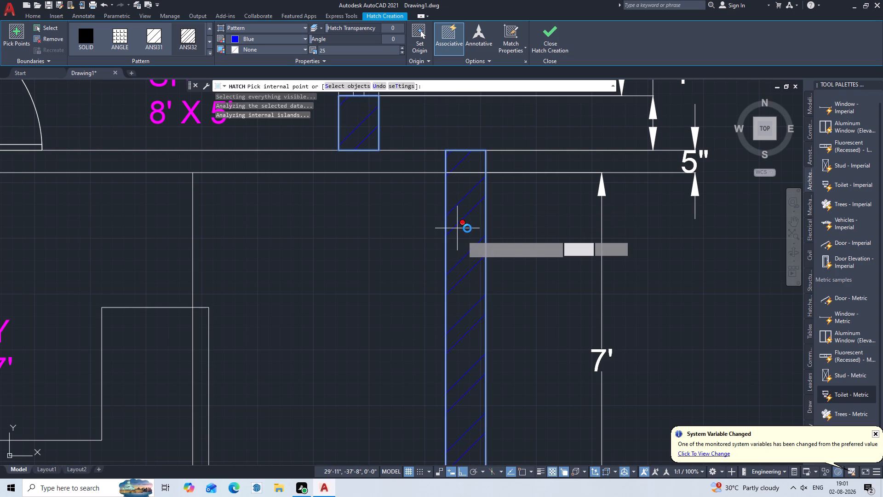
scroll(467, 233, down, 3)
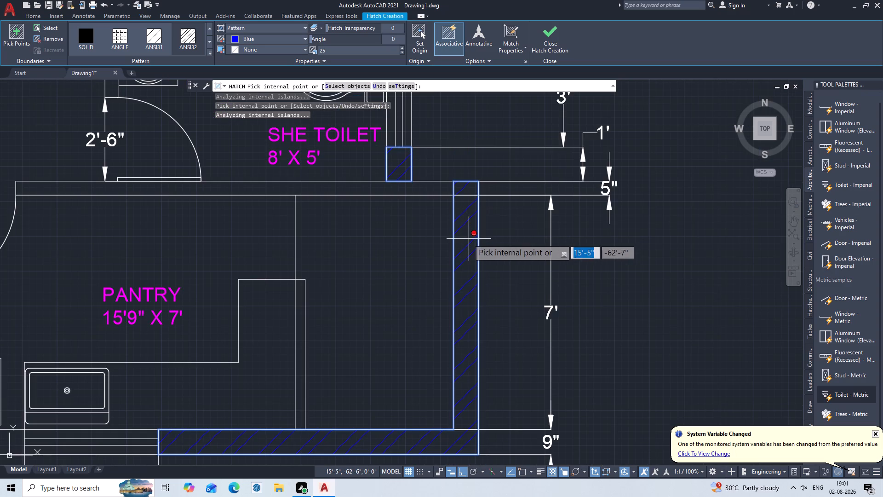
middle_drag(469, 239, 615, 196)
scroll(615, 200, down, 1)
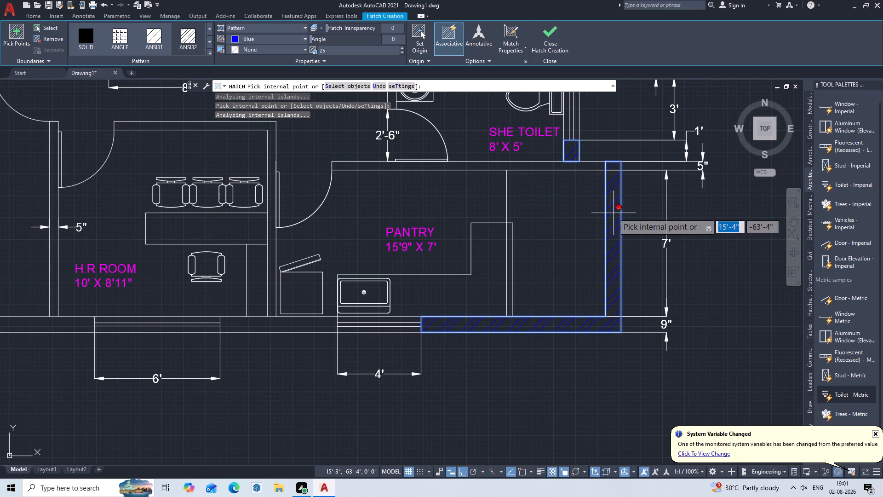
scroll(625, 224, down, 1)
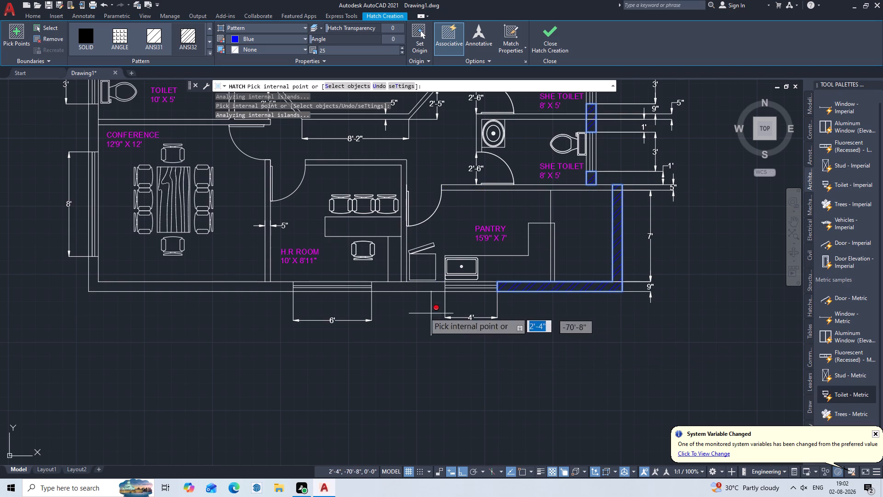
Hatch the outer wall between the 4' and 6' windows and the L-shaped wall around the conference corner up to its 8' window.
click(402, 286)
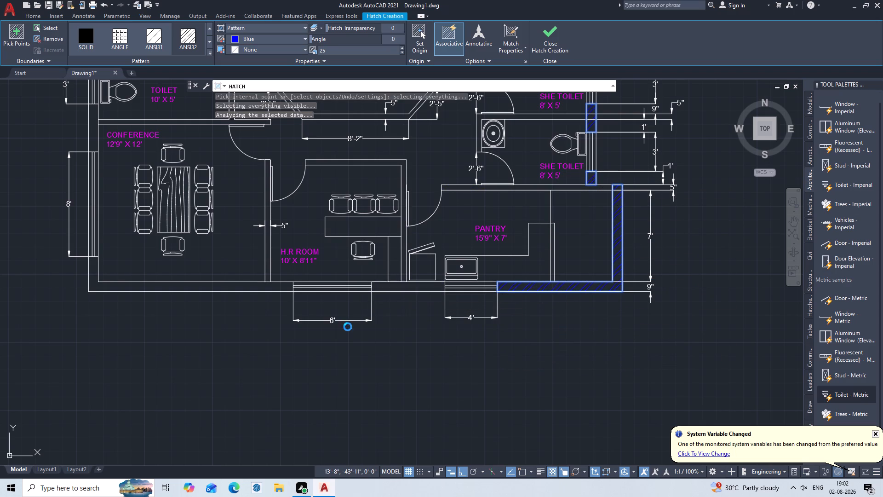
middle_drag(230, 319, 353, 381)
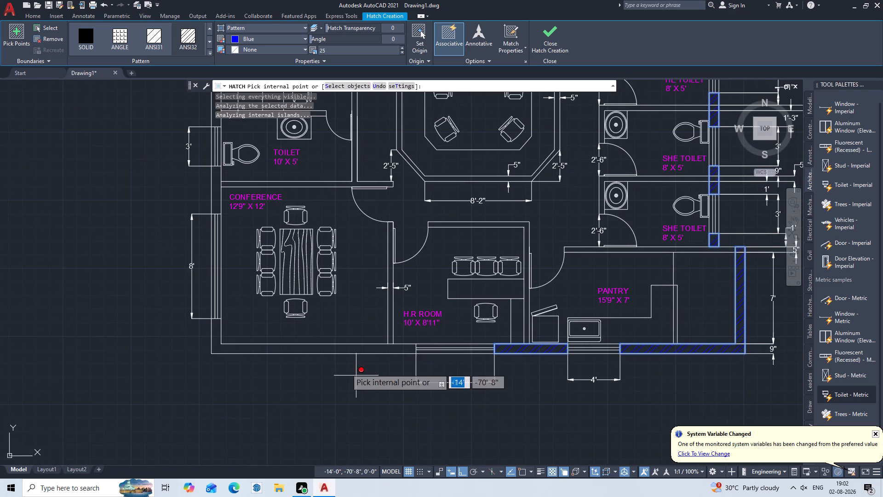
click(353, 349)
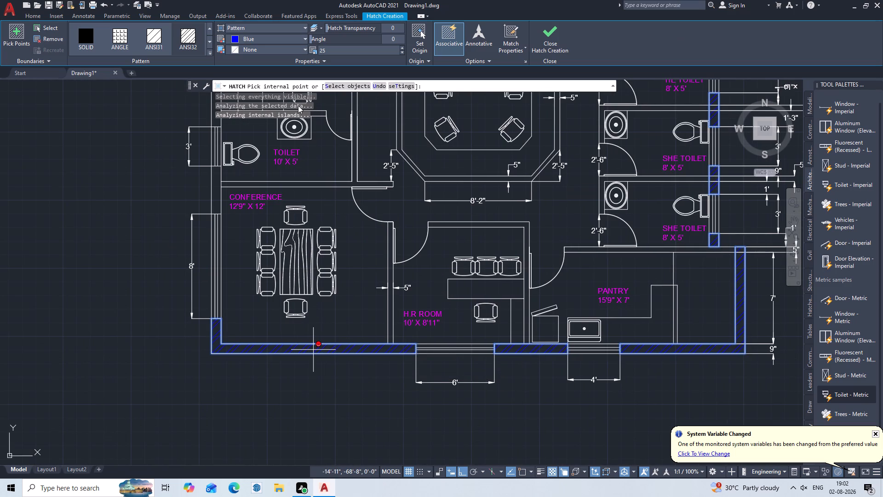
Hatch the outer wall along the director room and the pier between the toilet's 3' and conference's 8' windows, and finish the blue hatch.
middle_drag(174, 276, 195, 441)
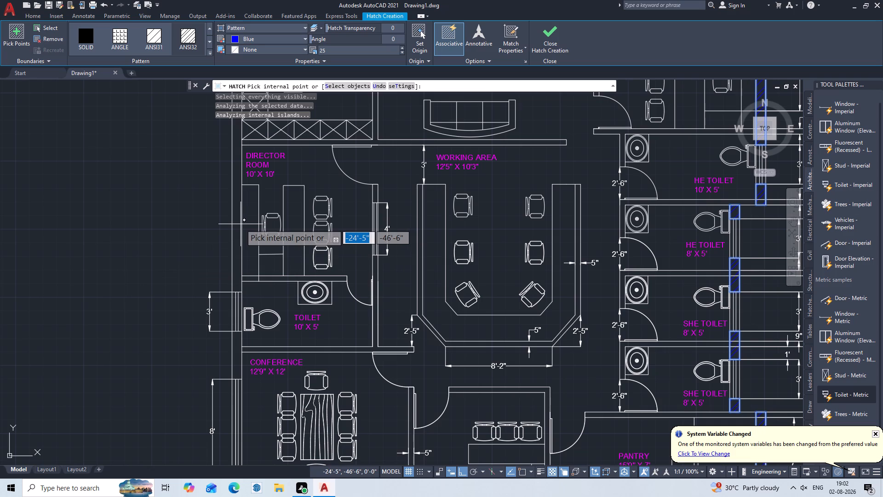
double_click(234, 237)
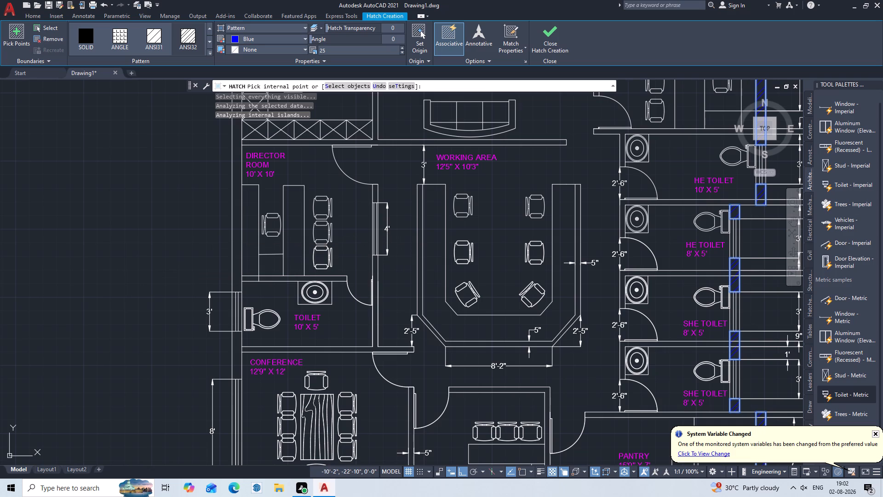
scroll(157, 251, down, 1)
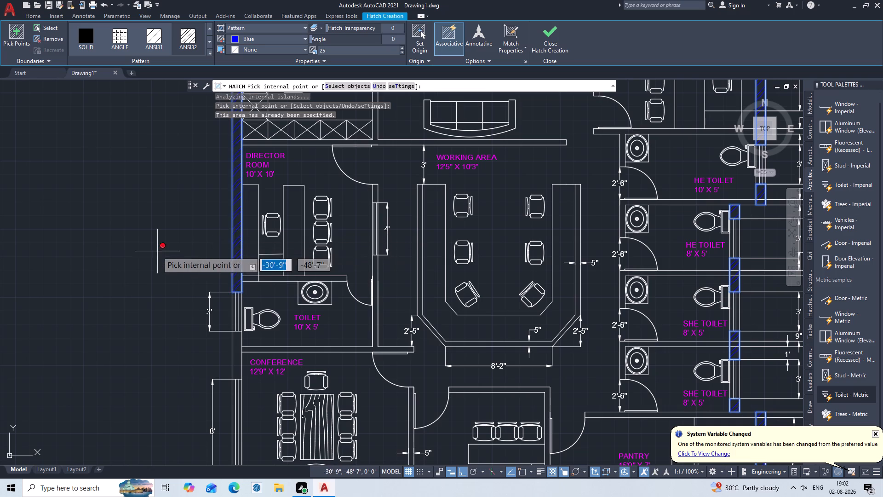
scroll(149, 253, down, 1)
middle_drag(145, 256, 271, 245)
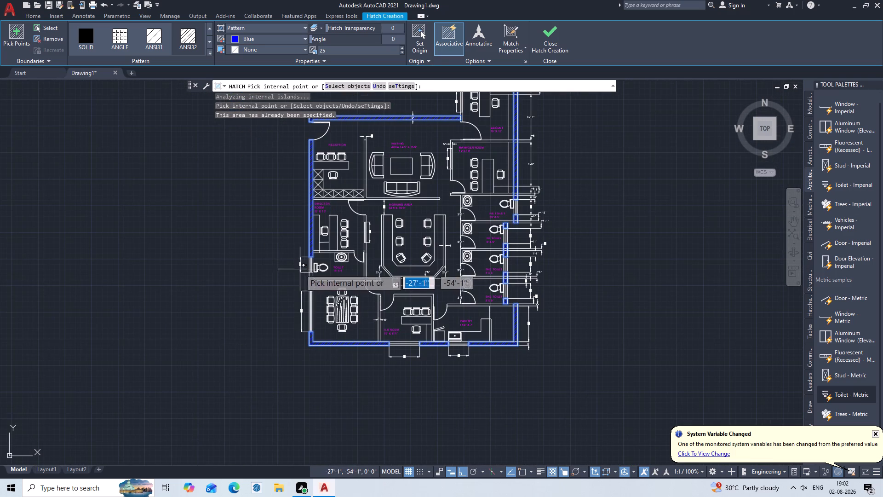
scroll(309, 274, up, 3)
click(308, 288)
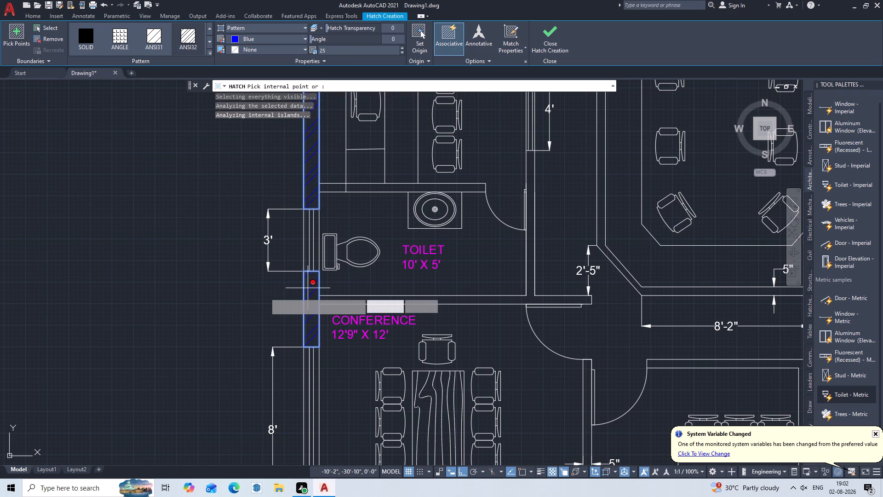
scroll(216, 270, down, 3)
middle_drag(218, 272, 443, 303)
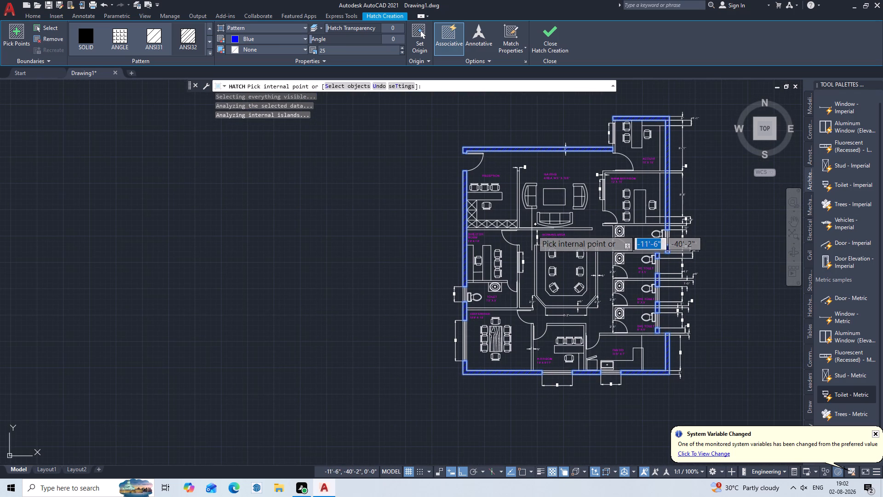
middle_drag(522, 324, 346, 301)
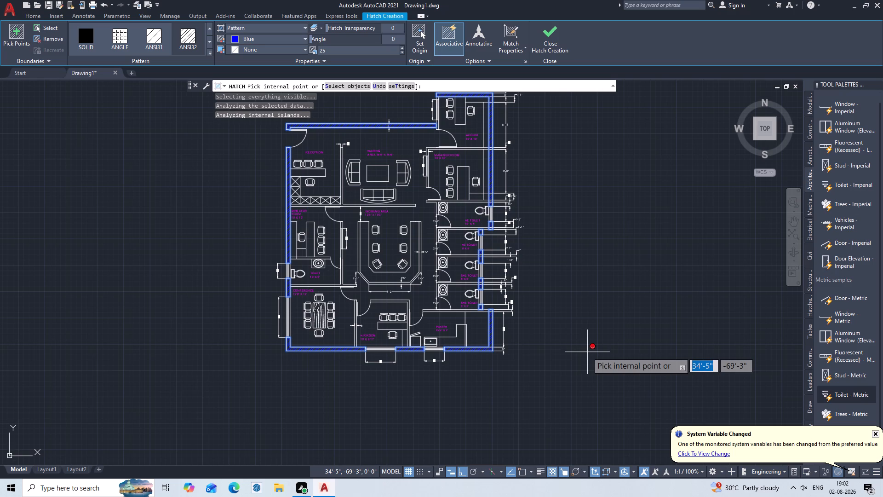
key(Return)
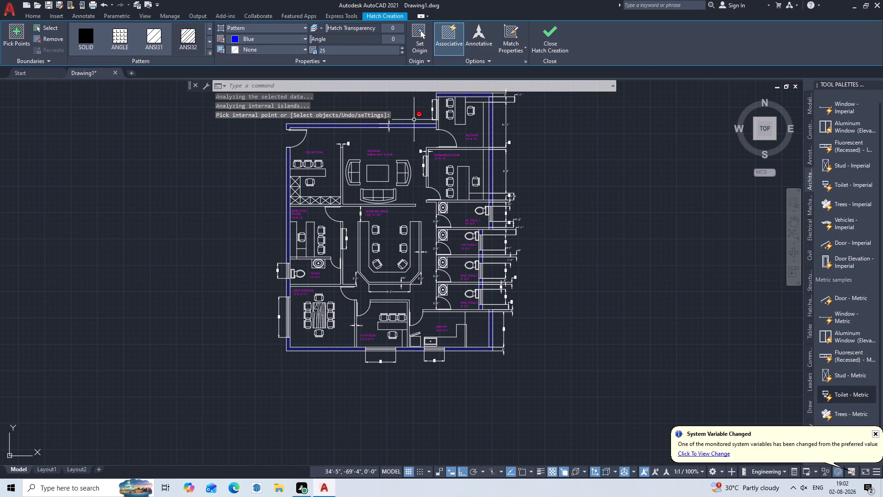
Start an ANSI32 hatch in green 19,155,72 and fill the 5" wall piece between the account room's 4' window and its door.
middle_drag(614, 183, 664, 303)
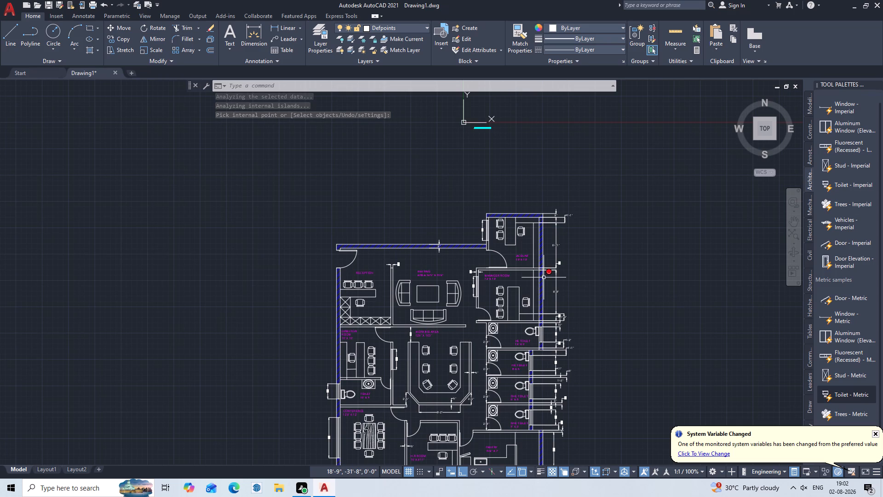
scroll(423, 267, up, 2)
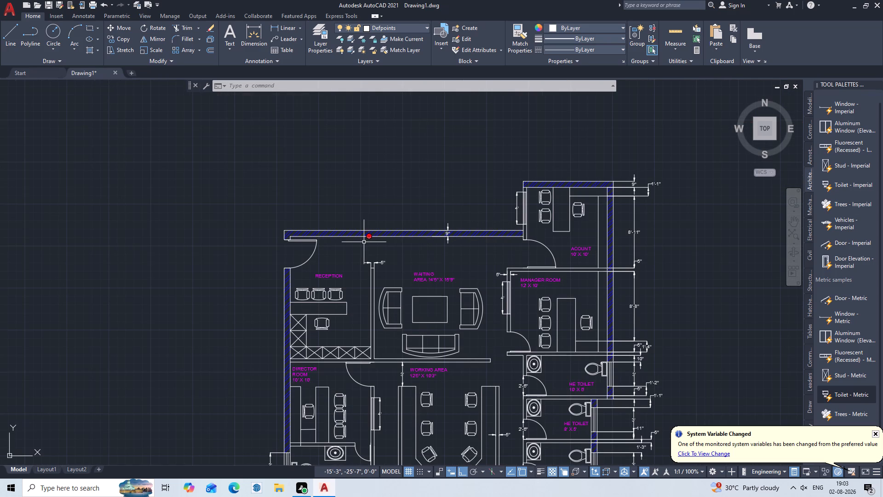
middle_drag(364, 242, 344, 159)
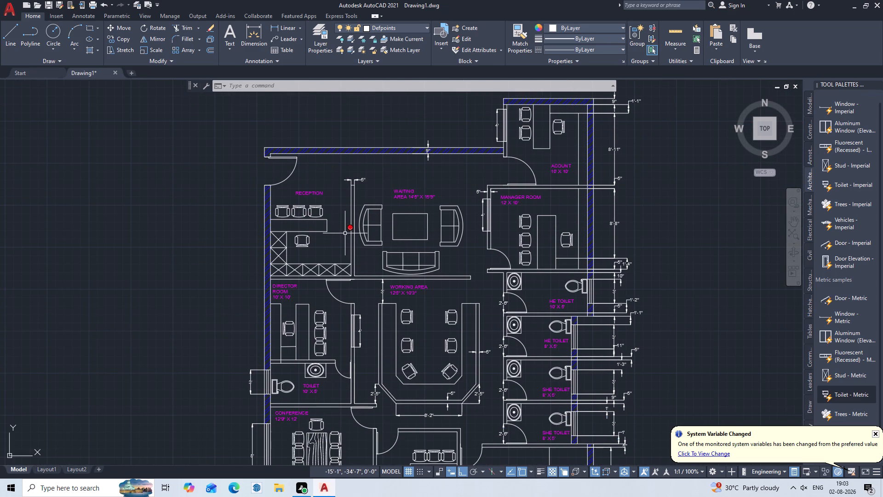
key(h)
key(Return)
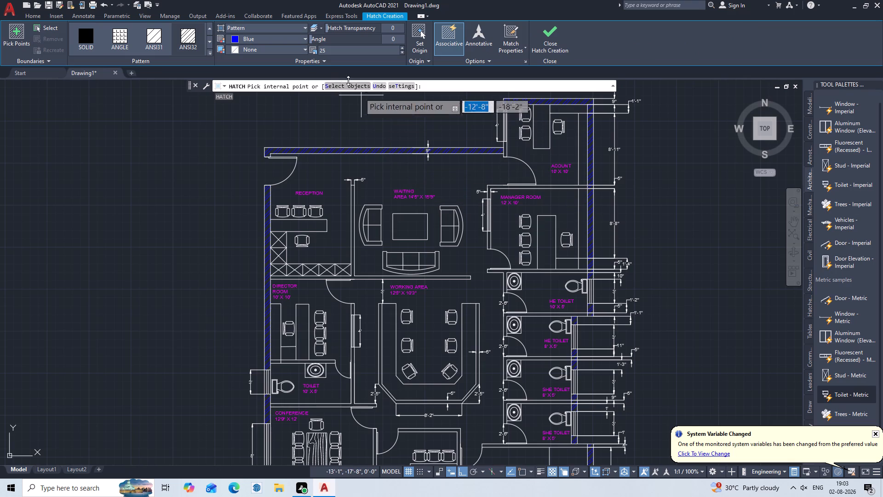
click(303, 39)
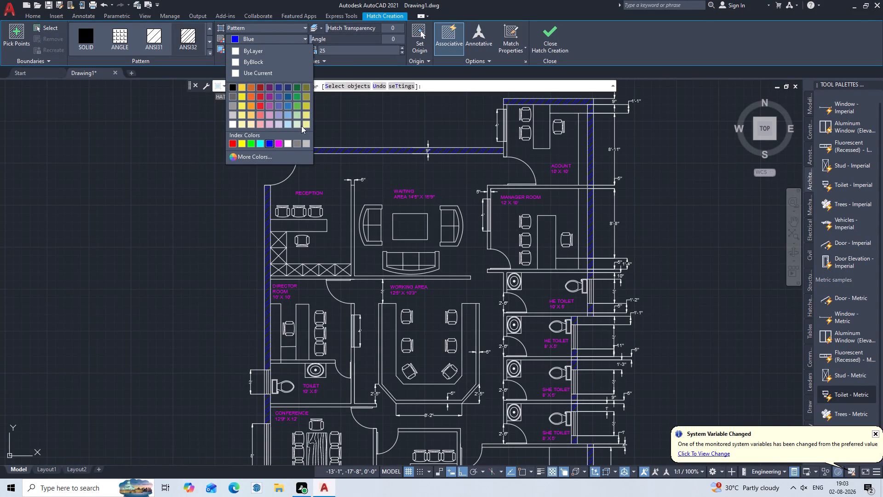
click(296, 95)
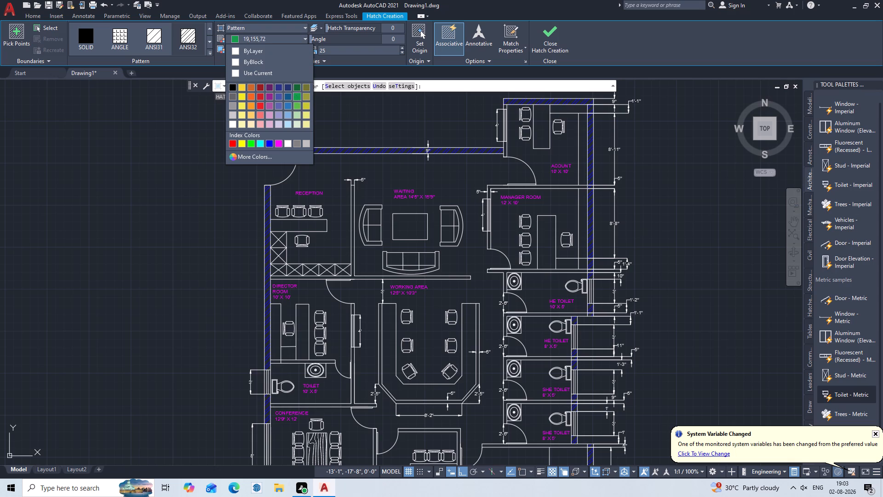
click(190, 38)
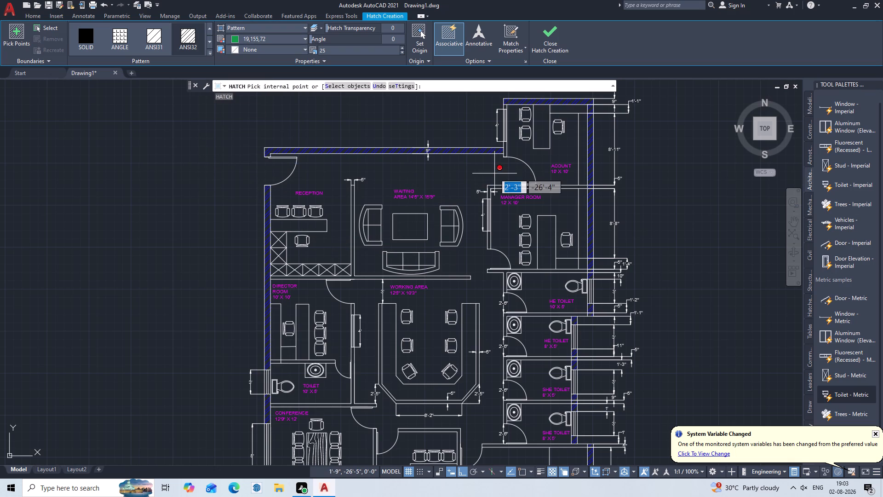
scroll(516, 151, up, 3)
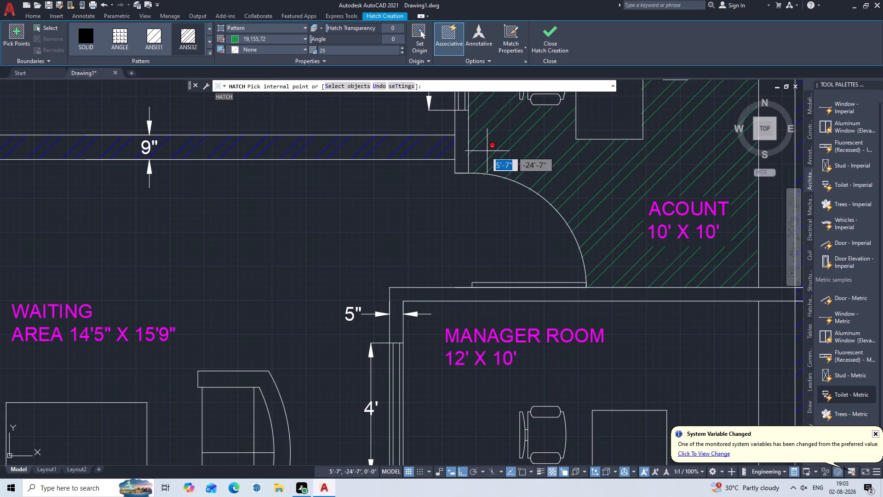
double_click(465, 154)
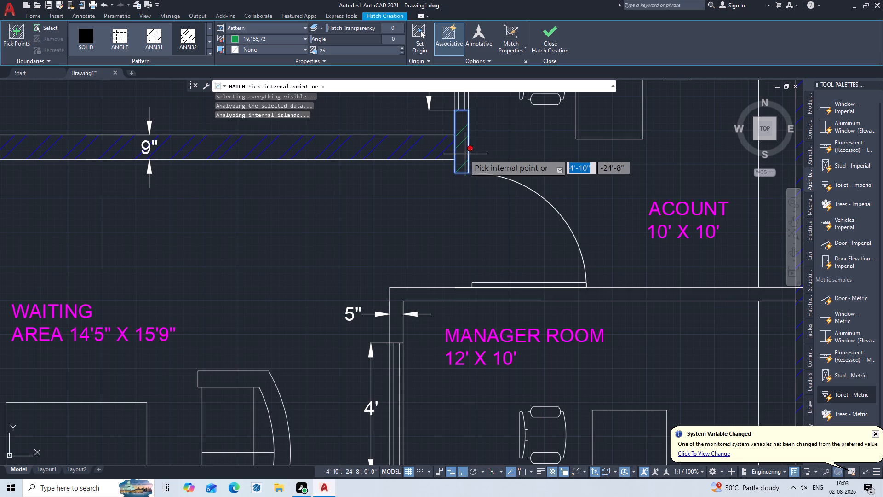
Add the short wall piece above the account room's 4' window to the green hatch.
scroll(464, 153, down, 2)
middle_drag(464, 153, 459, 247)
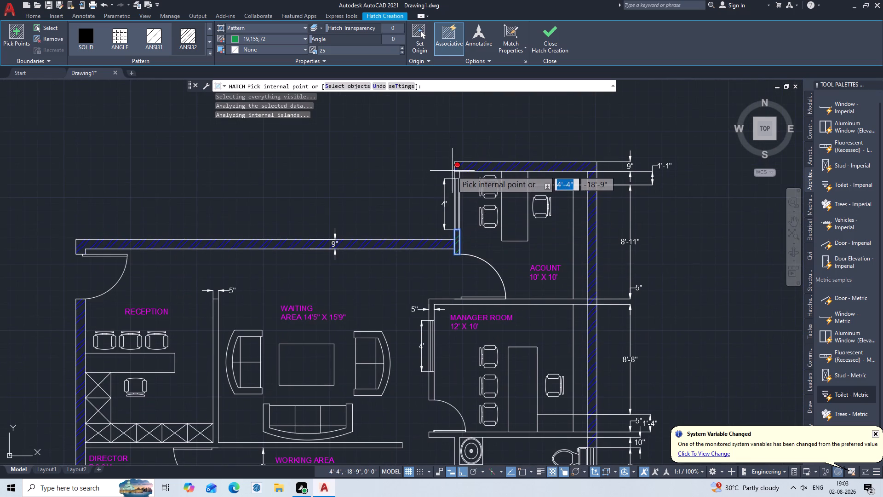
scroll(452, 169, up, 3)
click(469, 191)
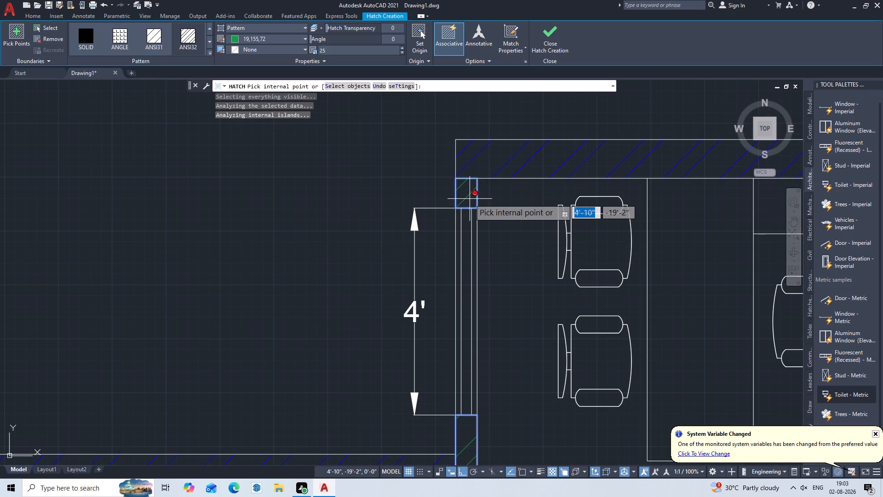
click(470, 199)
Hatch the L-shaped 5" partition between the account and manager rooms, down to the manager room's 4' window.
scroll(493, 221, down, 2)
middle_drag(494, 225, 475, 191)
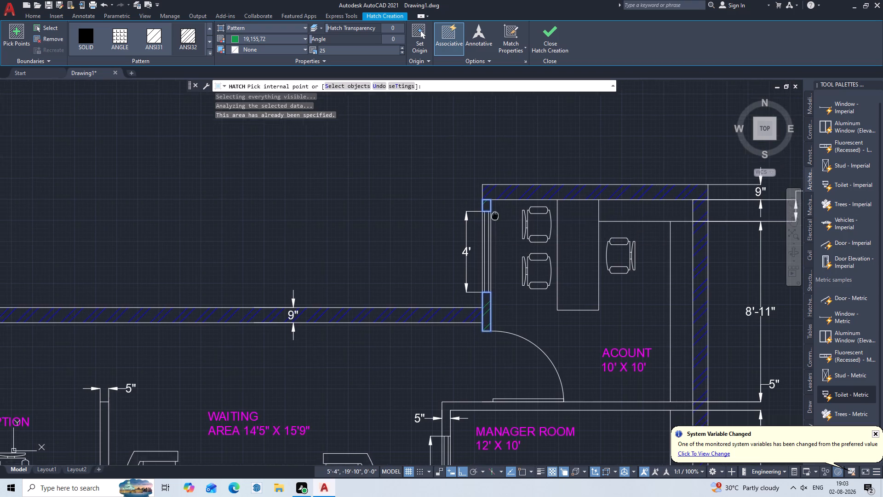
middle_drag(475, 191, 429, 141)
scroll(442, 192, down, 1)
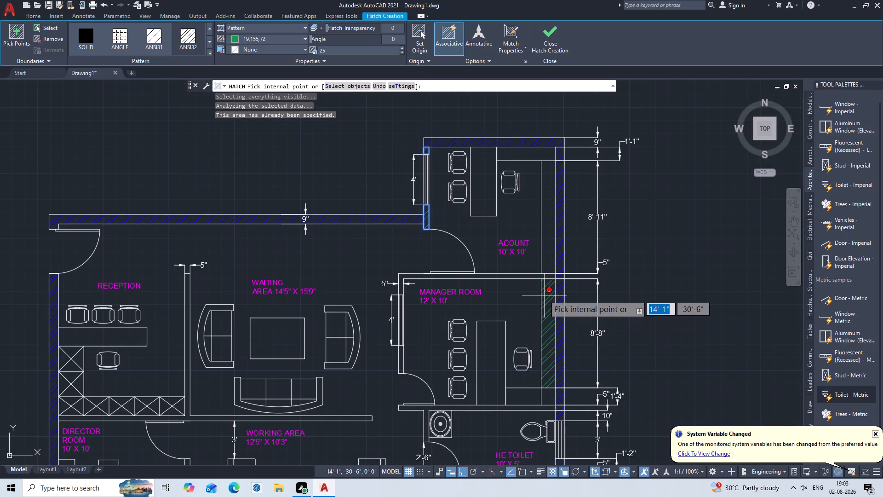
scroll(519, 282, up, 3)
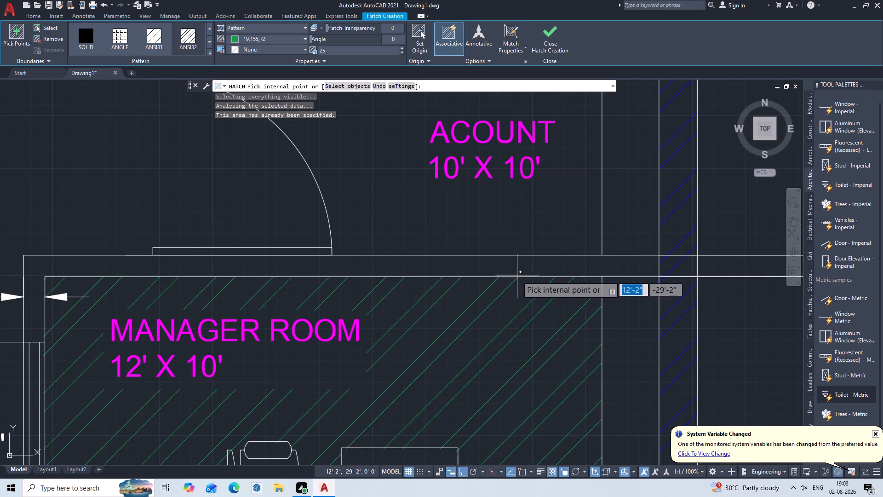
click(515, 265)
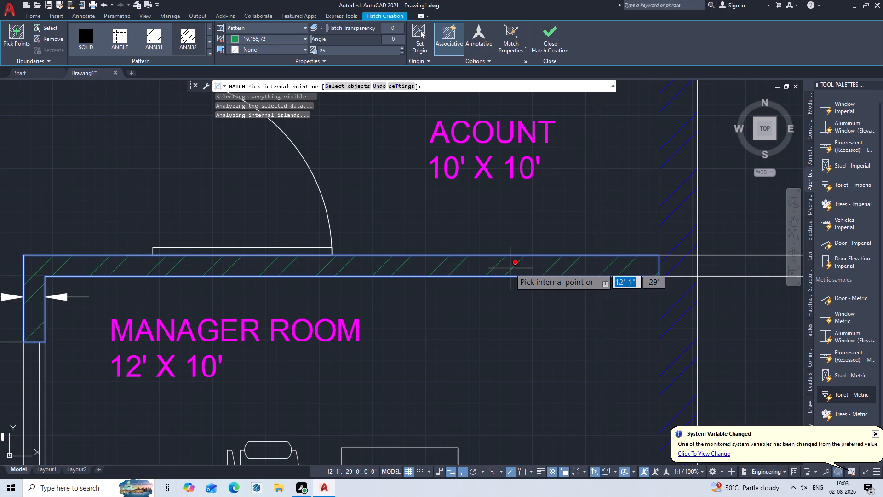
Hatch the manager room's wall piece between its window and door, and the partition between that room and the first HE toilet.
scroll(510, 268, down, 2)
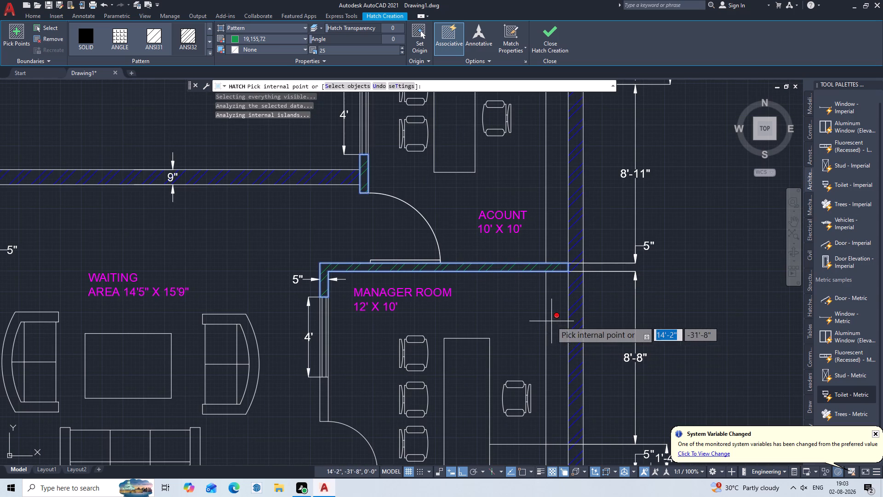
middle_drag(548, 321, 600, 183)
scroll(386, 255, up, 3)
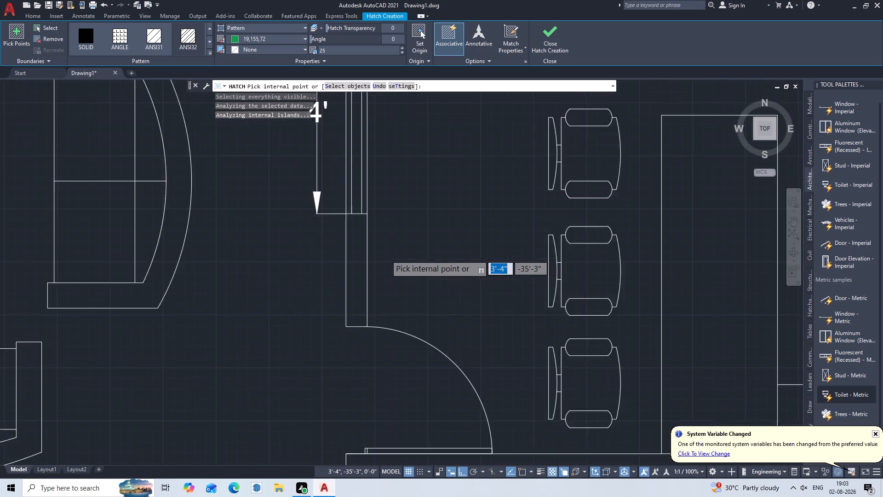
click(340, 273)
scroll(340, 273, down, 3)
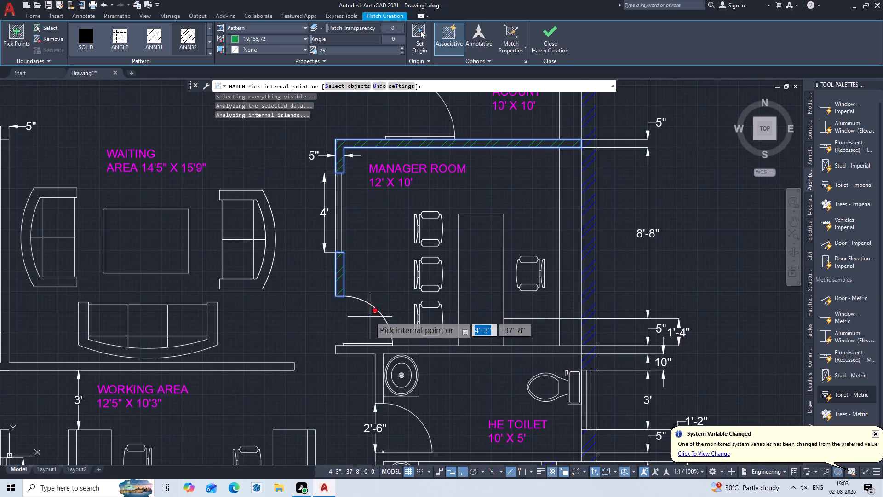
middle_drag(373, 313, 444, 190)
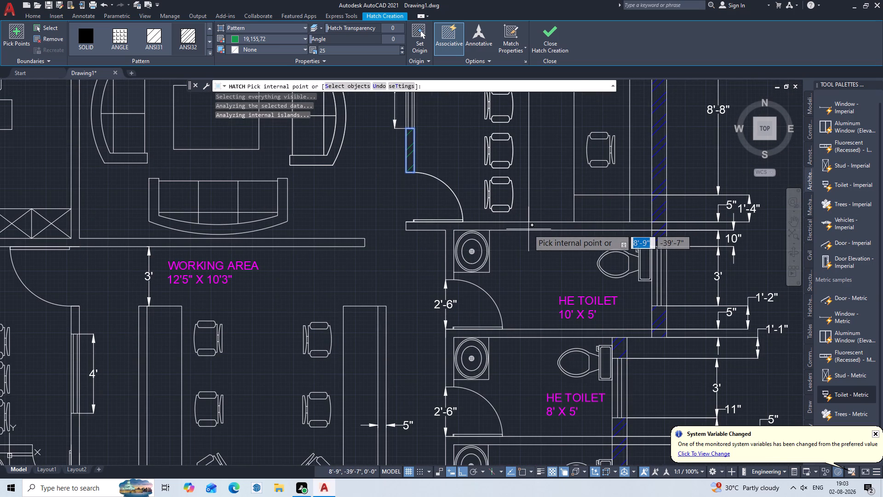
click(535, 225)
Add the L-shaped 5" partition between the 10' x 5' and 8' x 5' HE toilets to the green hatch.
scroll(534, 225, down, 2)
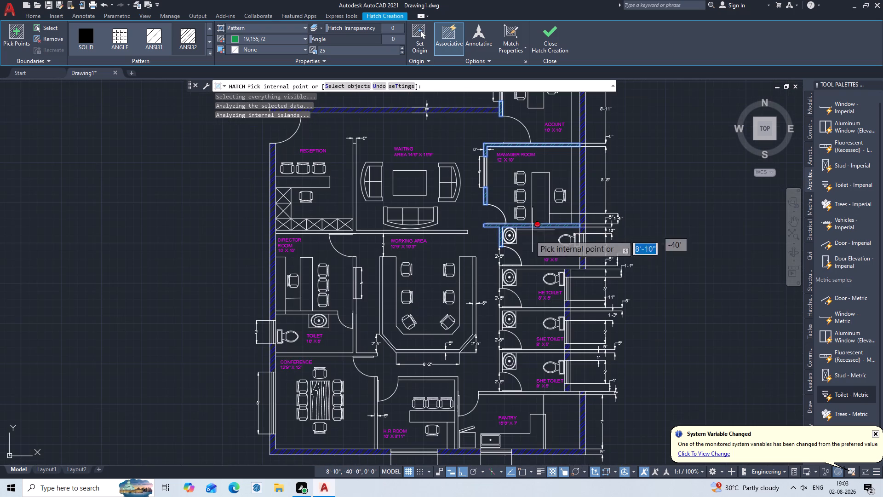
middle_drag(549, 160, 530, 267)
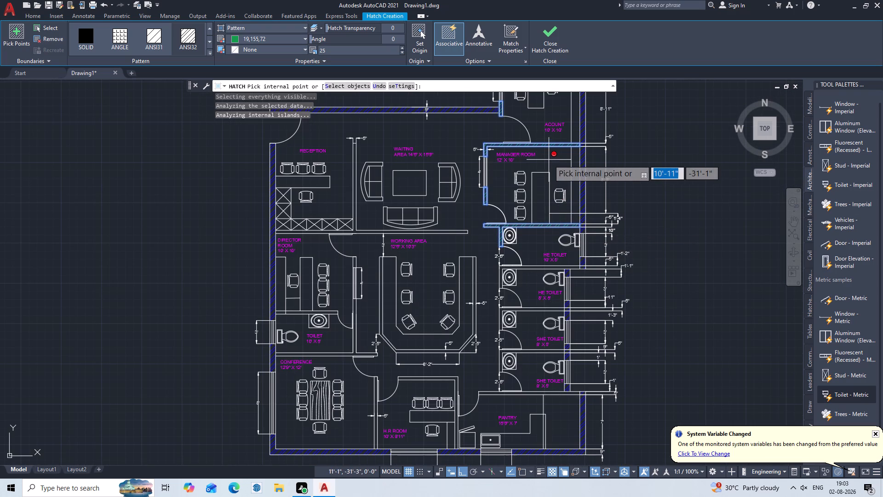
middle_drag(530, 267, 530, 269)
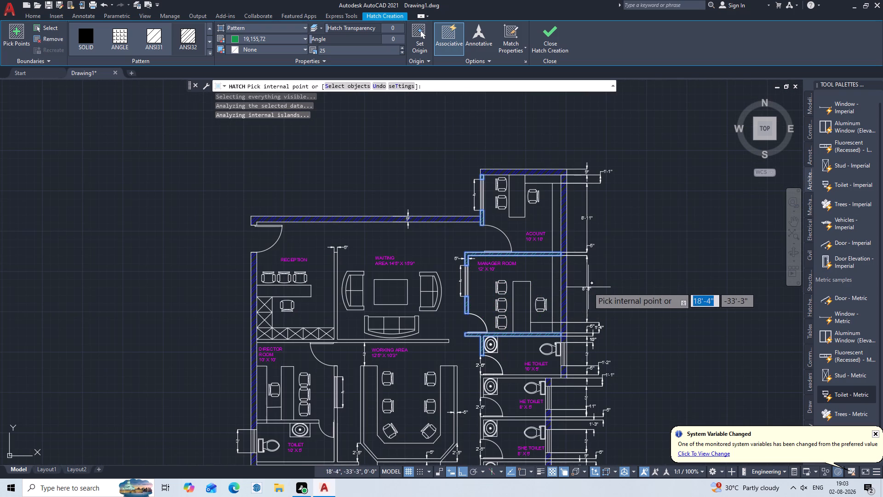
middle_drag(645, 258, 630, 175)
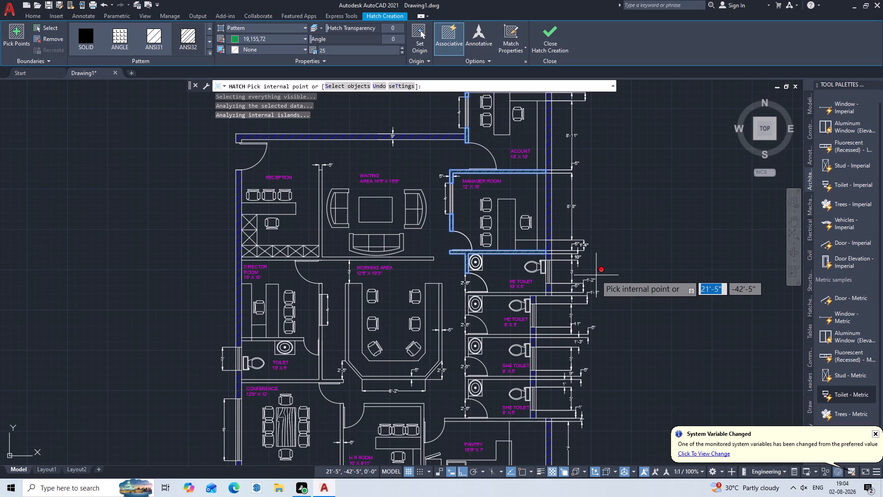
middle_drag(608, 272, 649, 218)
scroll(521, 237, up, 3)
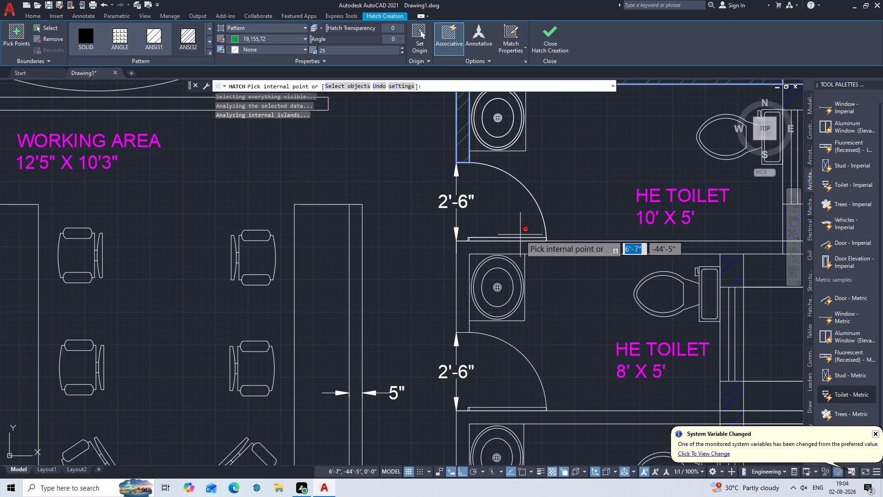
click(515, 250)
Hatch the L-shaped partition between the 8' x 5' HE toilet and the first SHE toilet, down to that SHE toilet's door.
scroll(571, 231, down, 3)
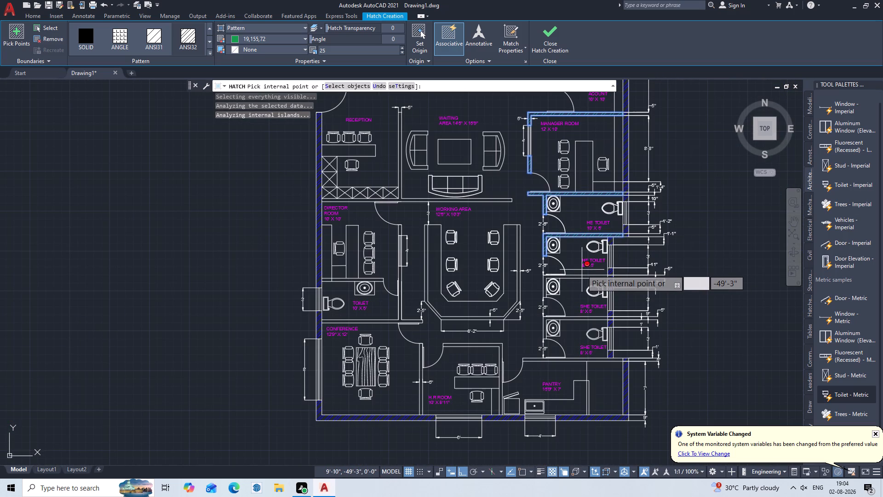
scroll(579, 294, up, 3)
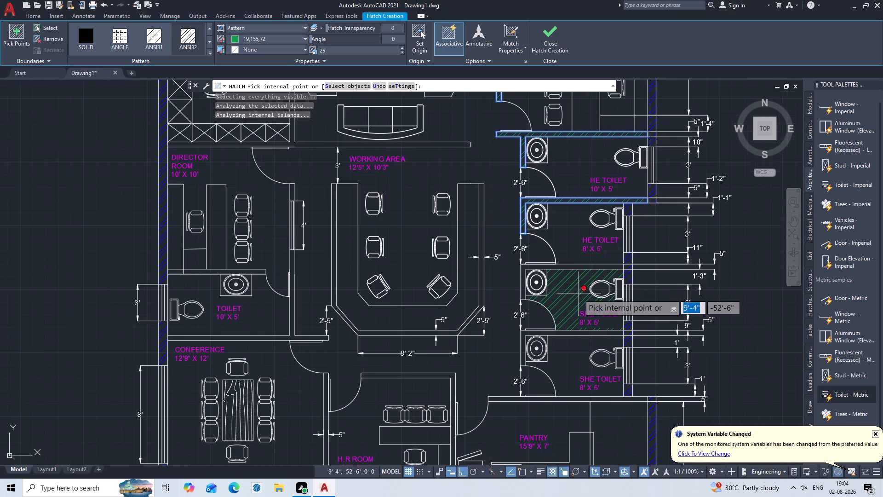
scroll(570, 270, up, 3)
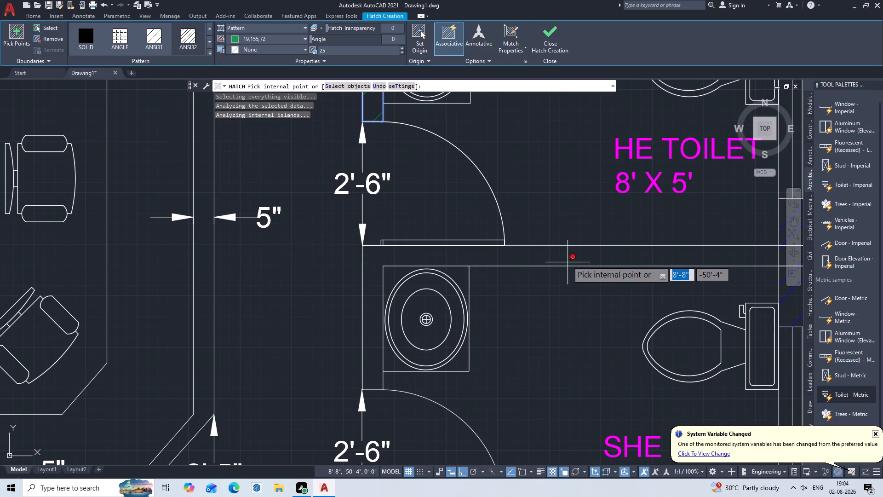
double_click(569, 259)
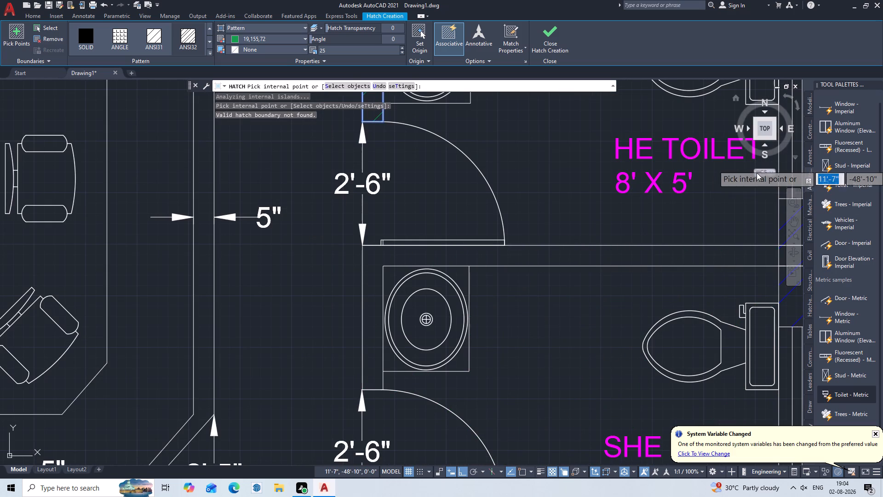
triple_click(628, 254)
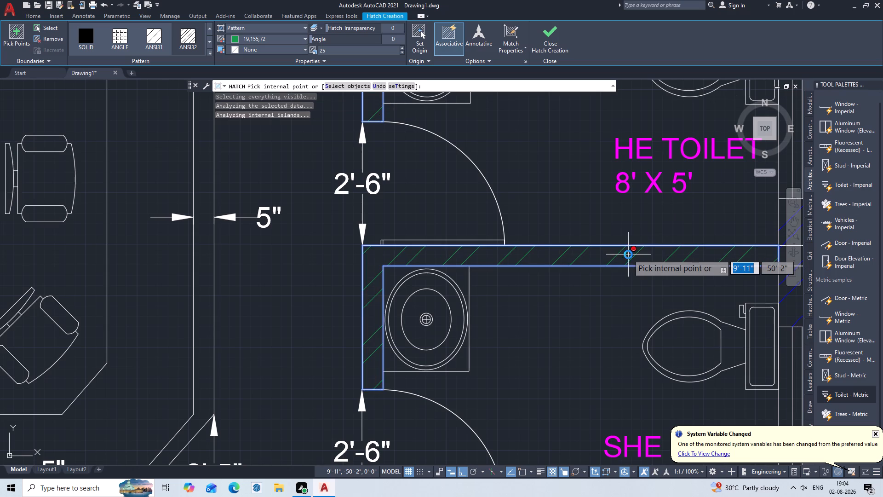
Hatch the L-shaped partition between the two 8' x 5' SHE toilets with the same green pattern.
scroll(628, 254, down, 2)
middle_drag(625, 273, 555, 174)
scroll(556, 221, down, 1)
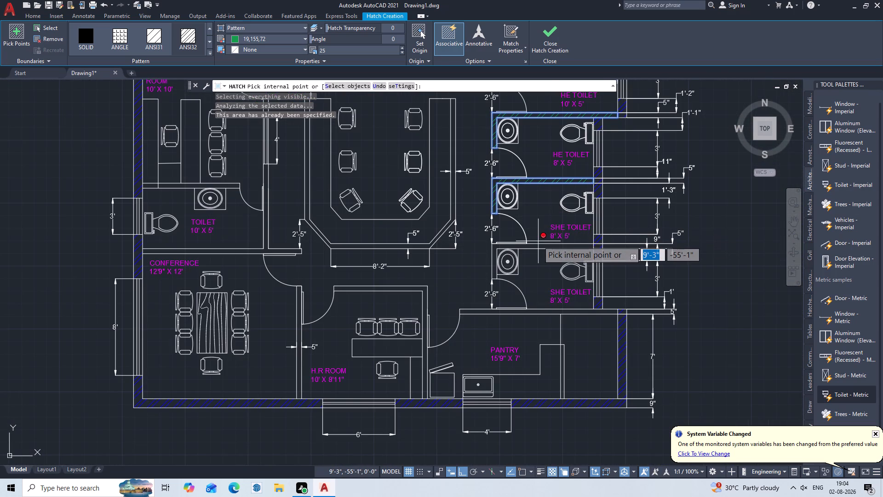
scroll(535, 241, up, 2)
click(533, 253)
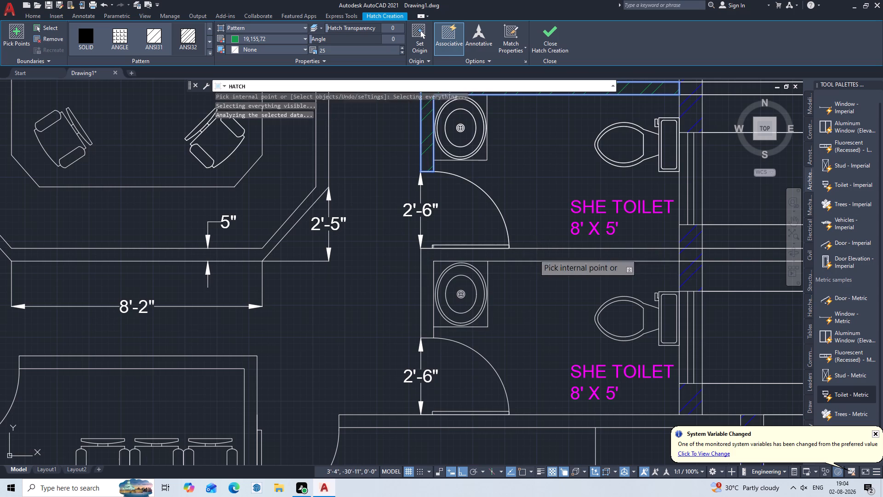
Hatch the horizontal 5" wall between the lower SHE toilet and the pantry.
scroll(539, 249, down, 3)
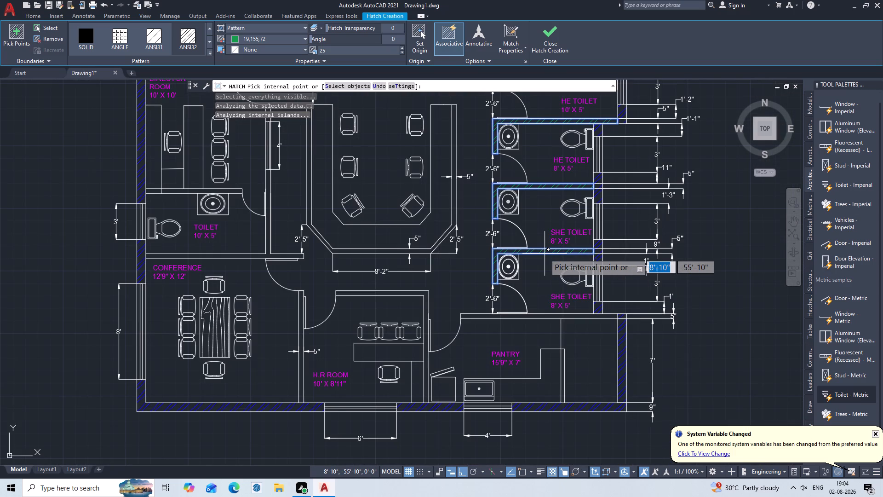
scroll(545, 254, down, 1)
middle_drag(545, 255, 558, 236)
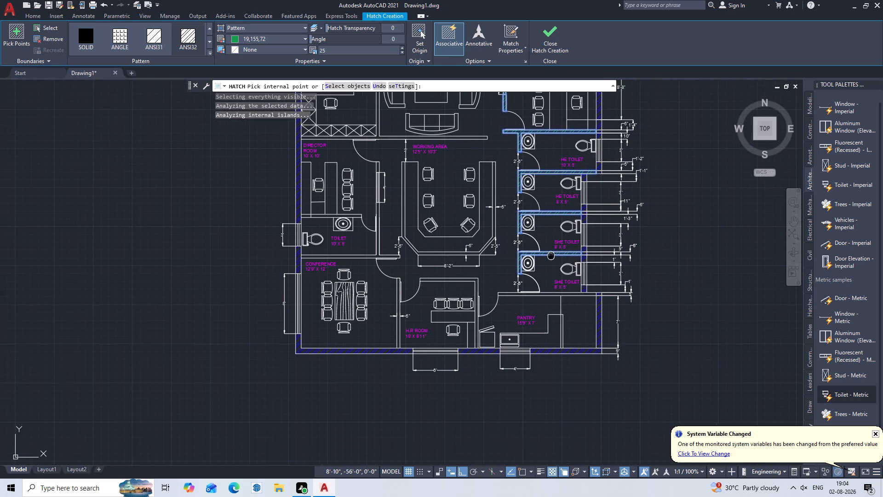
middle_drag(558, 236, 566, 215)
scroll(556, 251, up, 3)
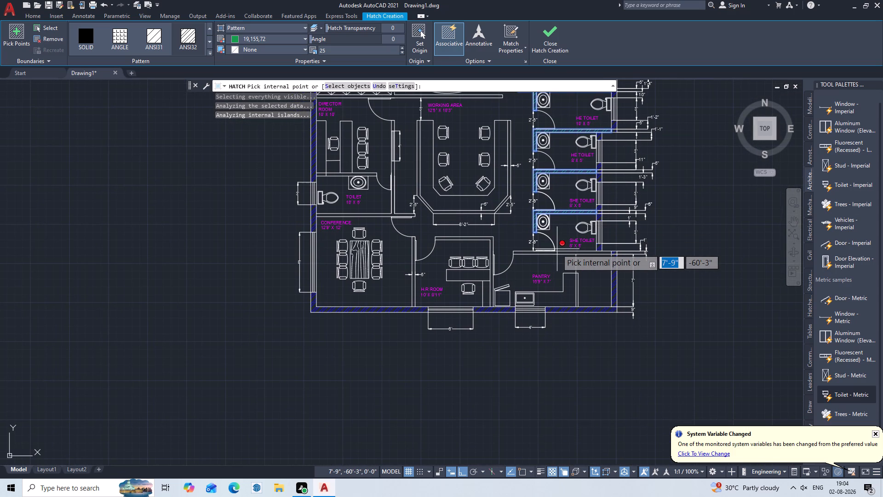
scroll(554, 254, up, 3)
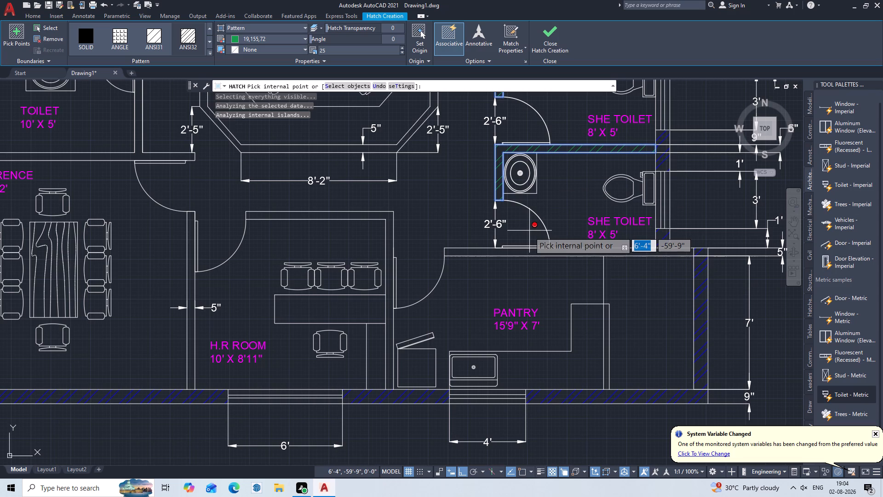
scroll(544, 261, up, 2)
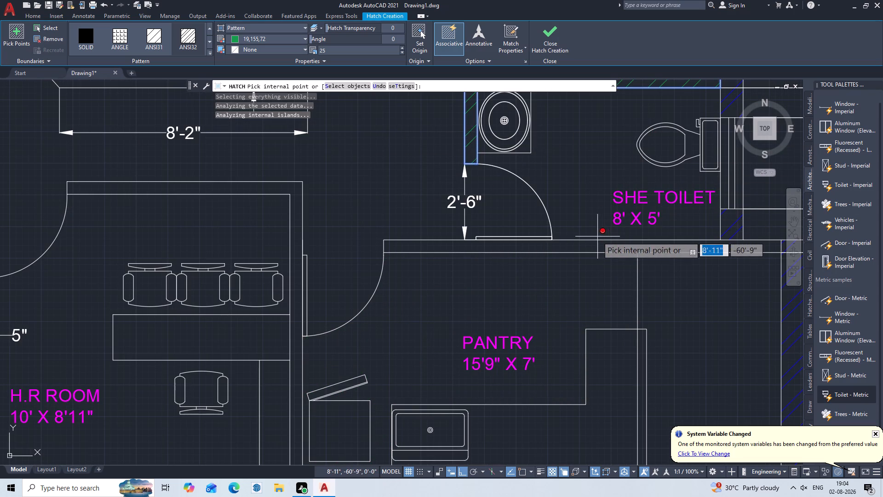
double_click(596, 245)
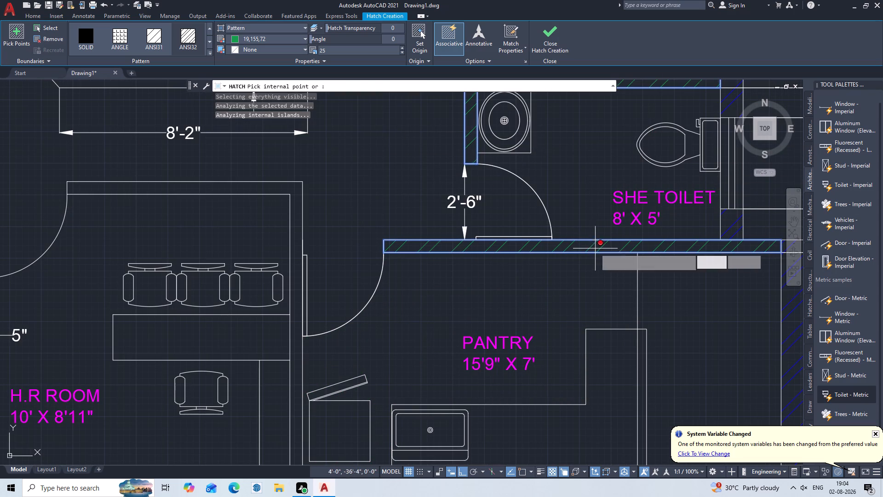
Hatch the vertical 5" partition between the conference room and the H.R room.
scroll(595, 250, down, 4)
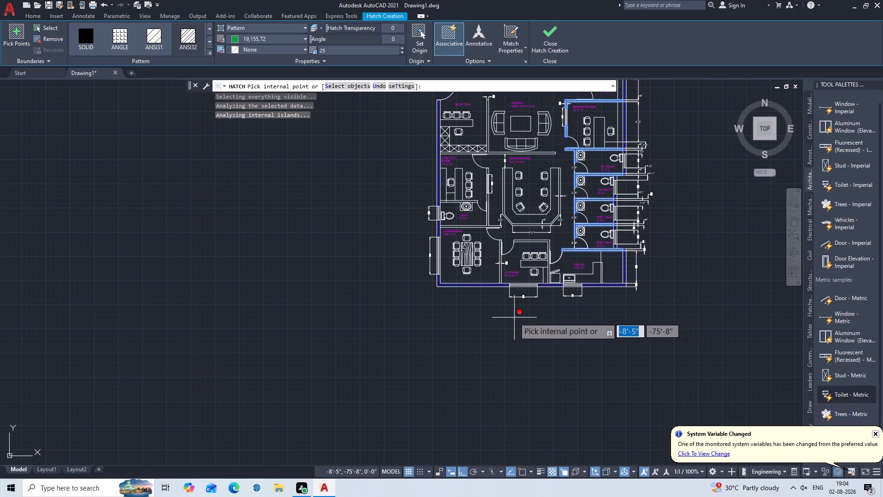
middle_drag(455, 302, 459, 341)
scroll(503, 299, up, 4)
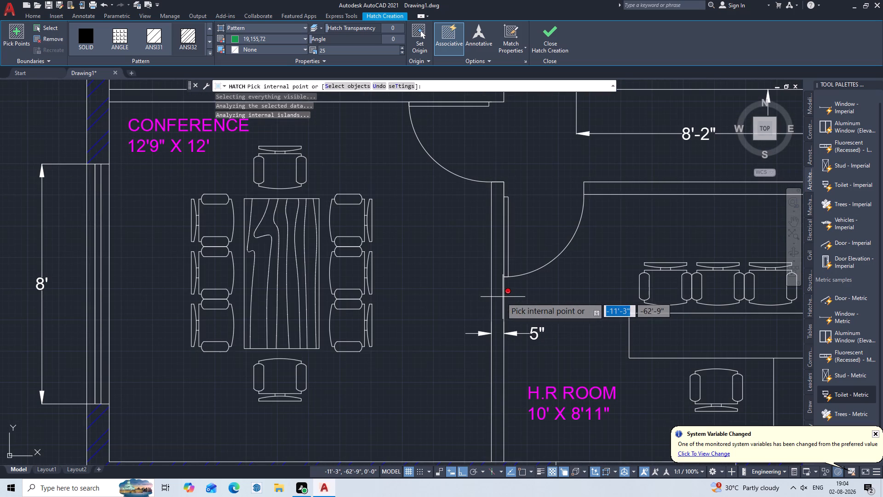
click(500, 299)
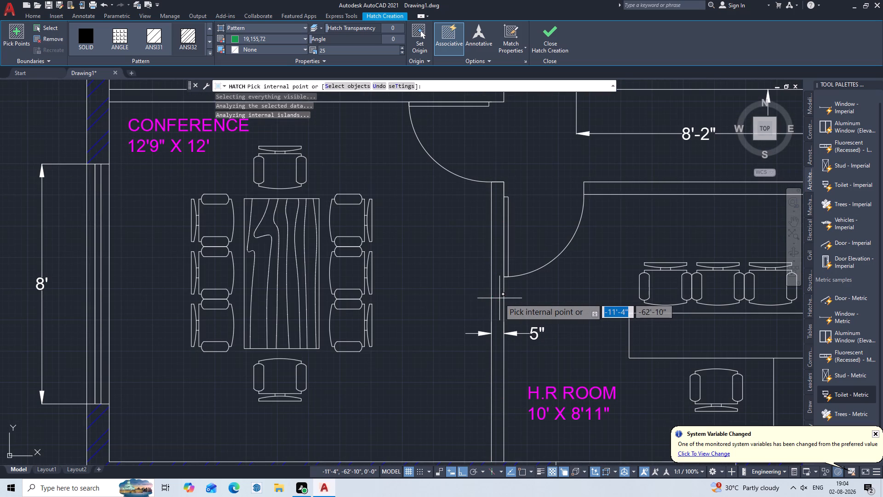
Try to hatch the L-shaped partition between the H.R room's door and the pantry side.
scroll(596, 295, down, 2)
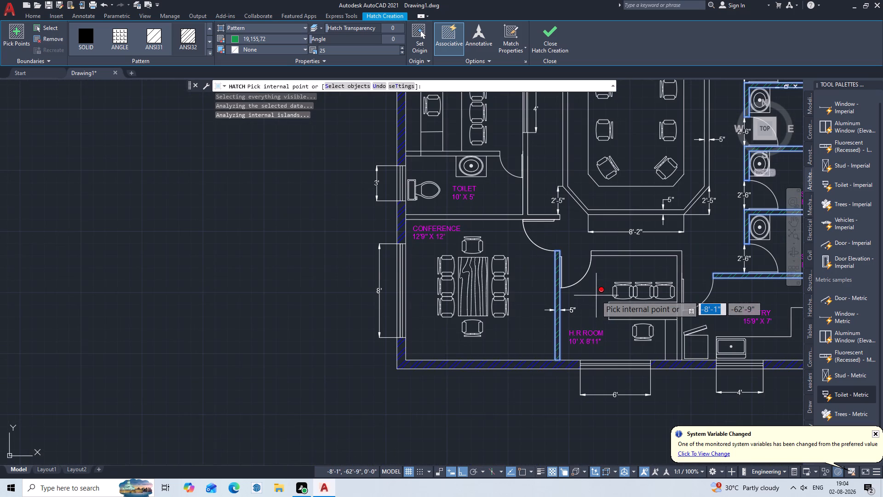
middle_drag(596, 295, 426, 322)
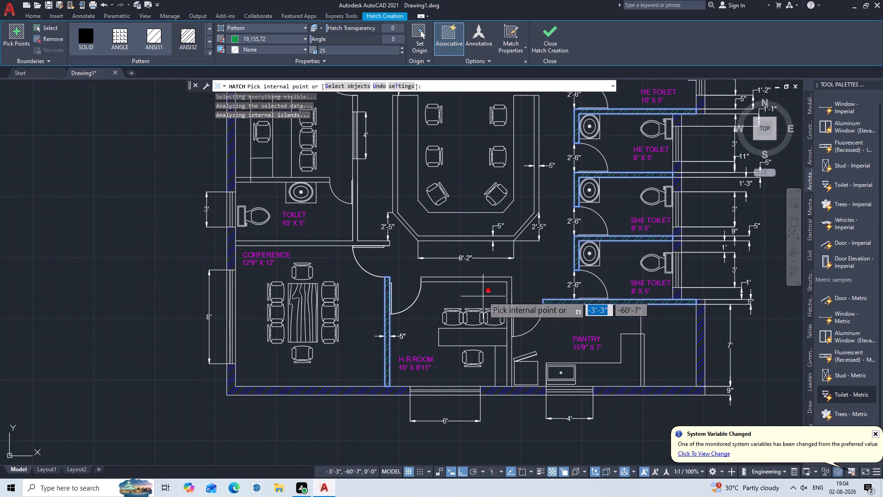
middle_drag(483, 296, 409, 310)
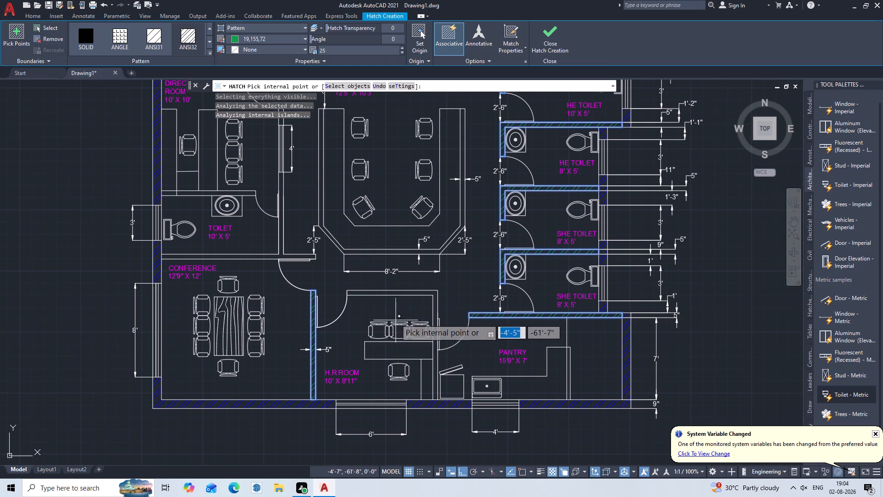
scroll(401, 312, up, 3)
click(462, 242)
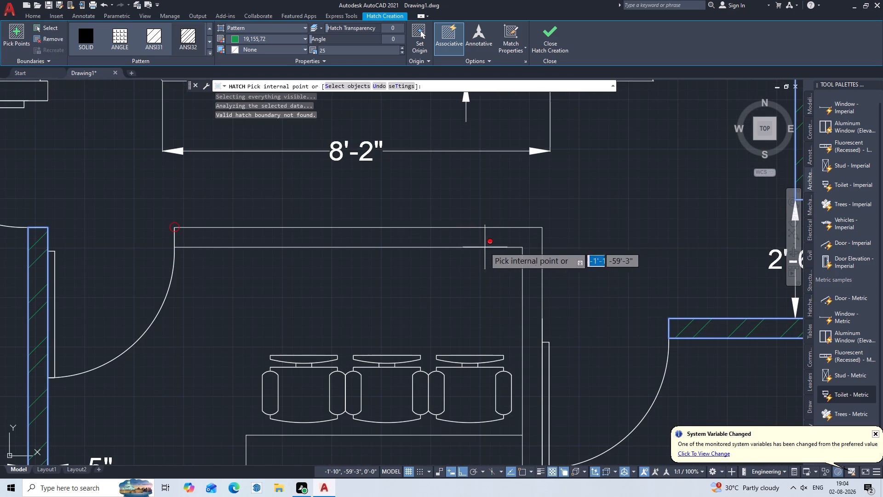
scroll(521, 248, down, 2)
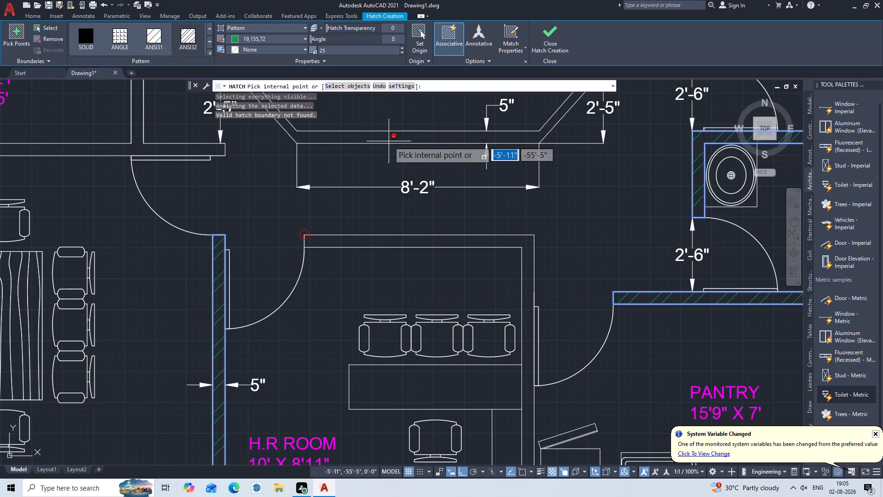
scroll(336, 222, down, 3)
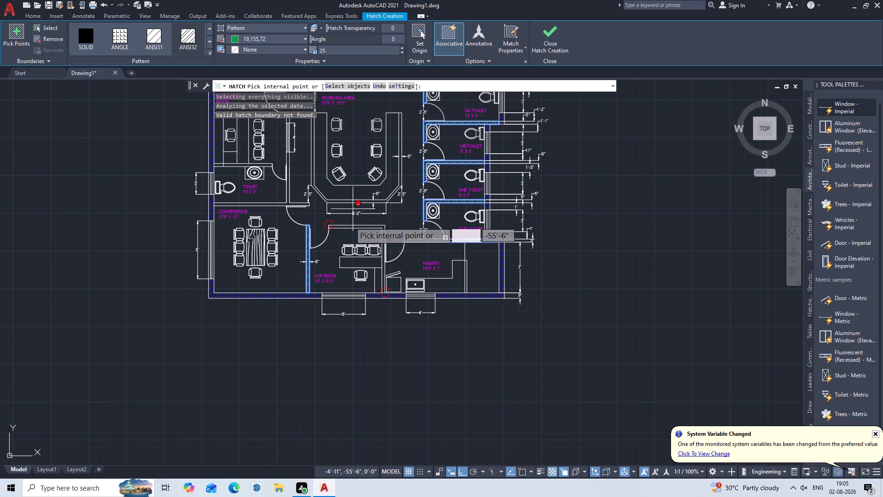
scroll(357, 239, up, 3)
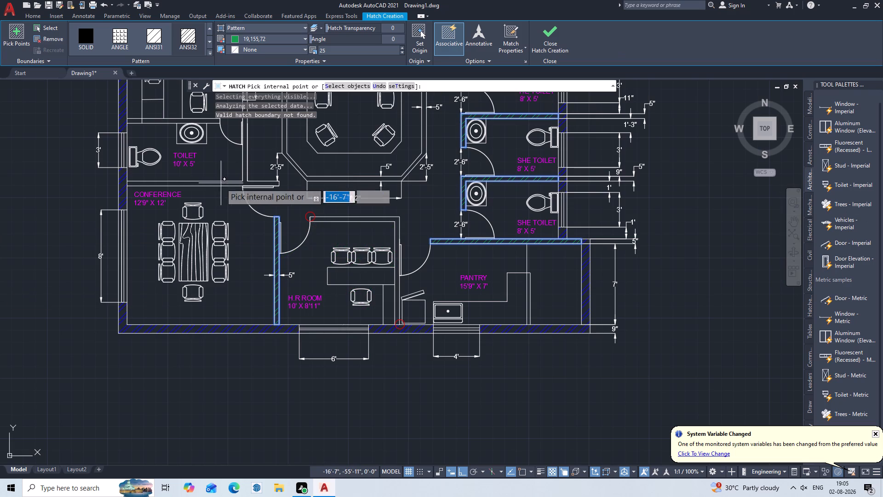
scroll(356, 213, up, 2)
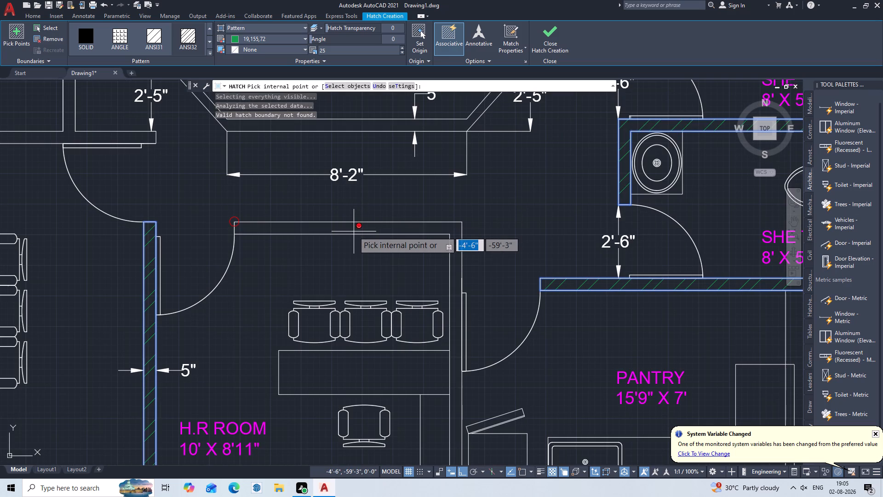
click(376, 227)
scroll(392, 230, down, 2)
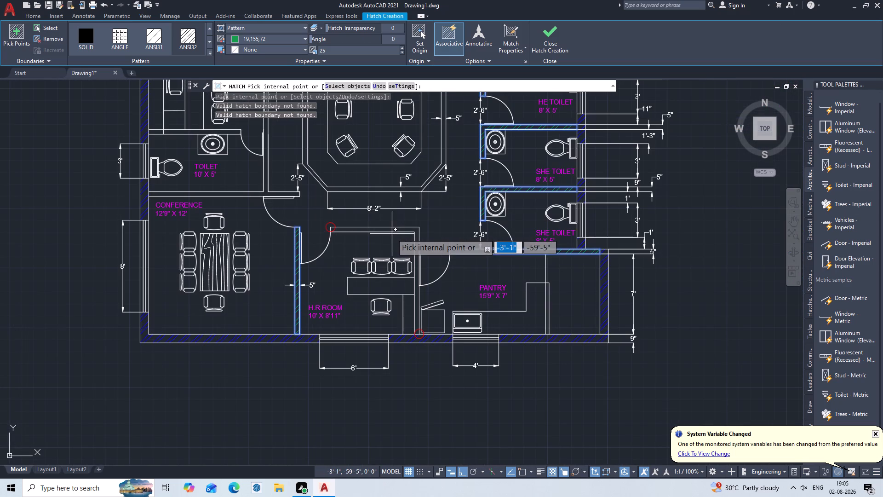
Hatch the partitions around the 10' x 5' toilet: the conference-side wall running up to the 4' window, and both pieces of the director-room-side wall.
middle_drag(339, 239, 435, 376)
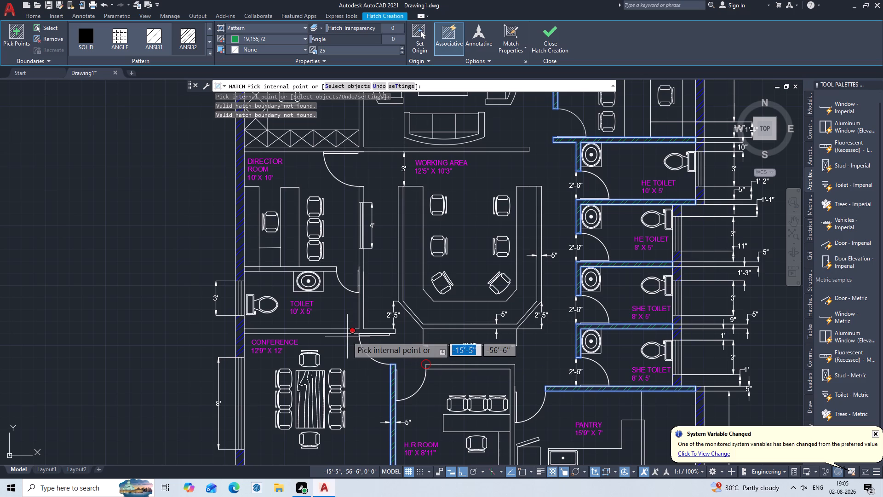
double_click(358, 331)
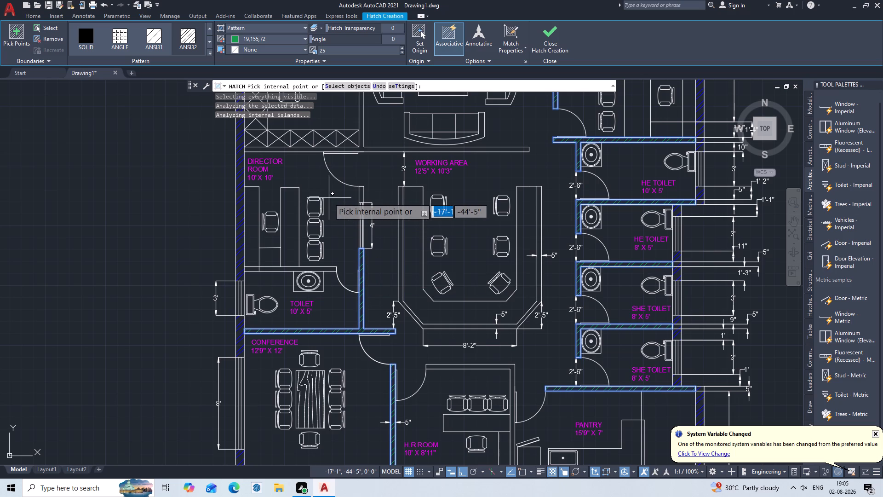
middle_drag(339, 206, 396, 321)
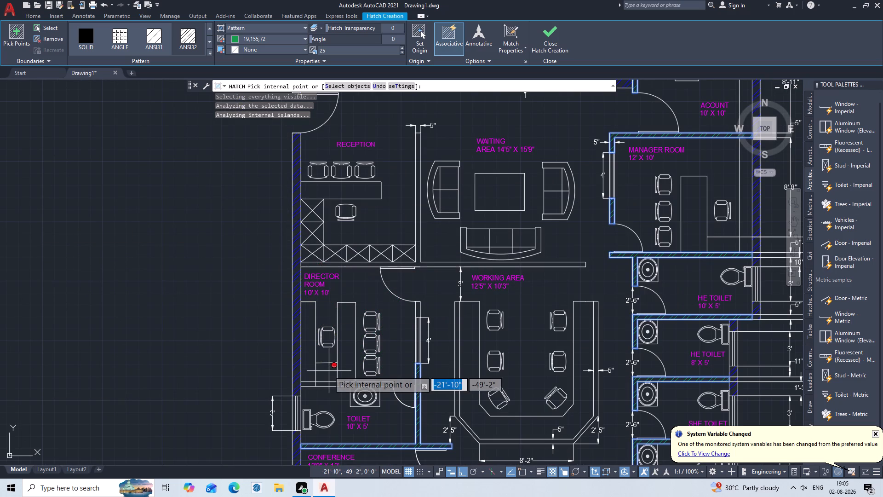
scroll(335, 385, up, 2)
click(335, 385)
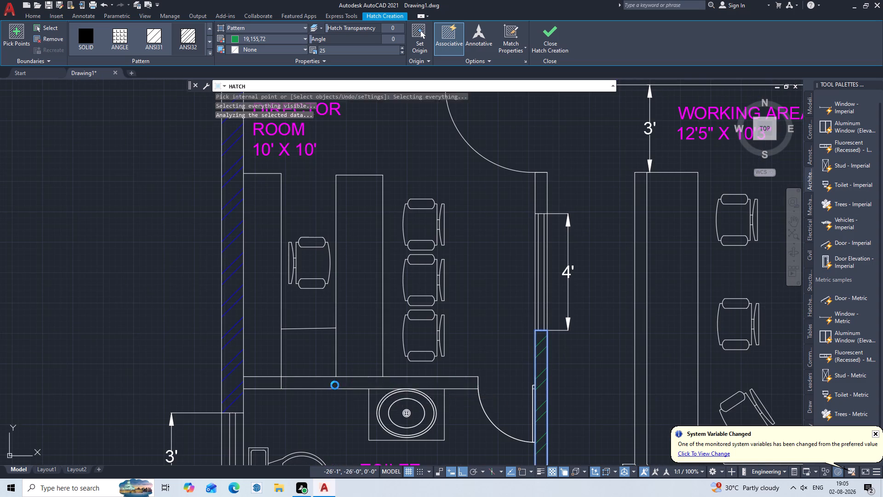
click(258, 385)
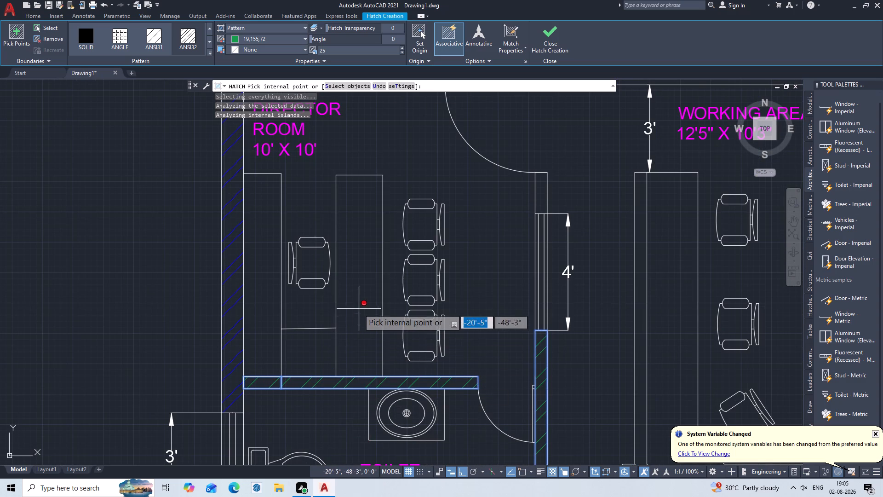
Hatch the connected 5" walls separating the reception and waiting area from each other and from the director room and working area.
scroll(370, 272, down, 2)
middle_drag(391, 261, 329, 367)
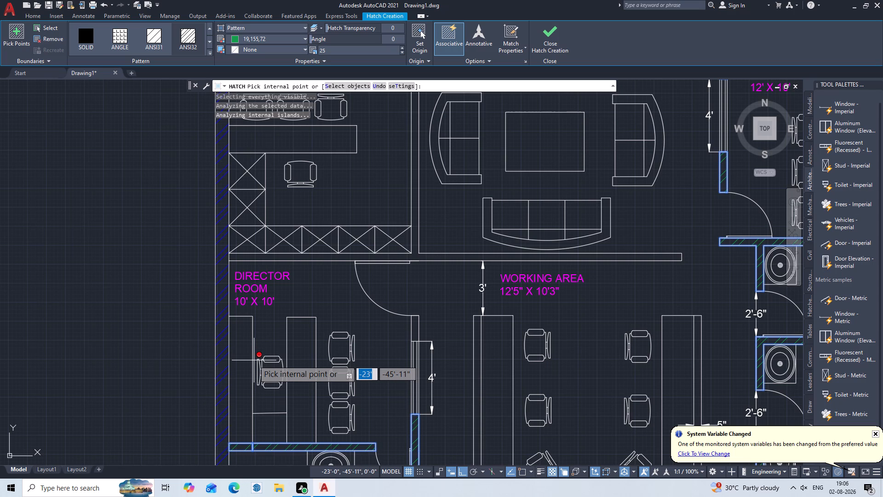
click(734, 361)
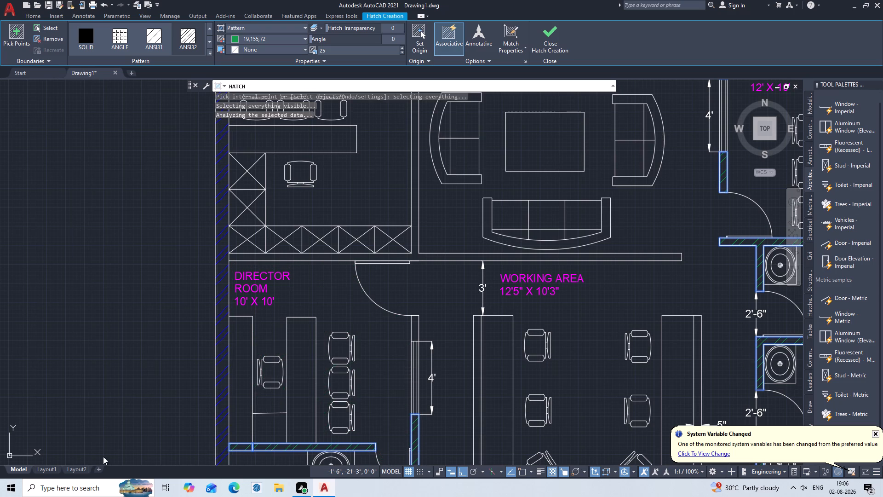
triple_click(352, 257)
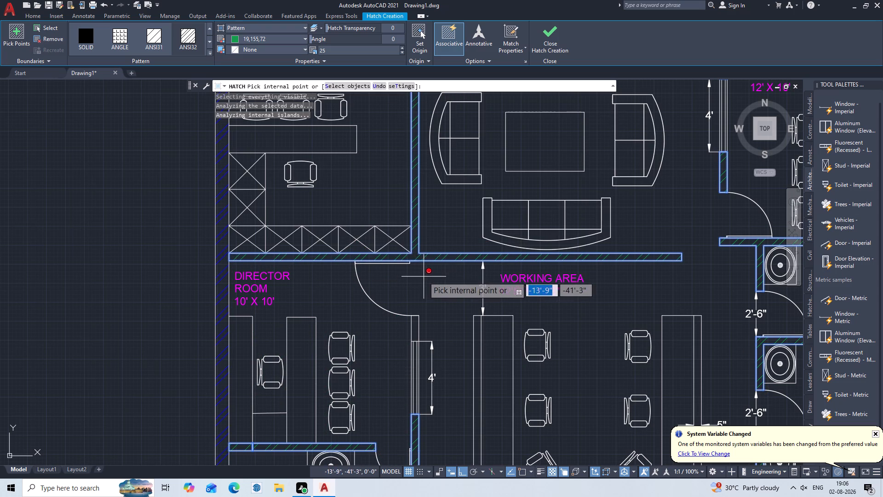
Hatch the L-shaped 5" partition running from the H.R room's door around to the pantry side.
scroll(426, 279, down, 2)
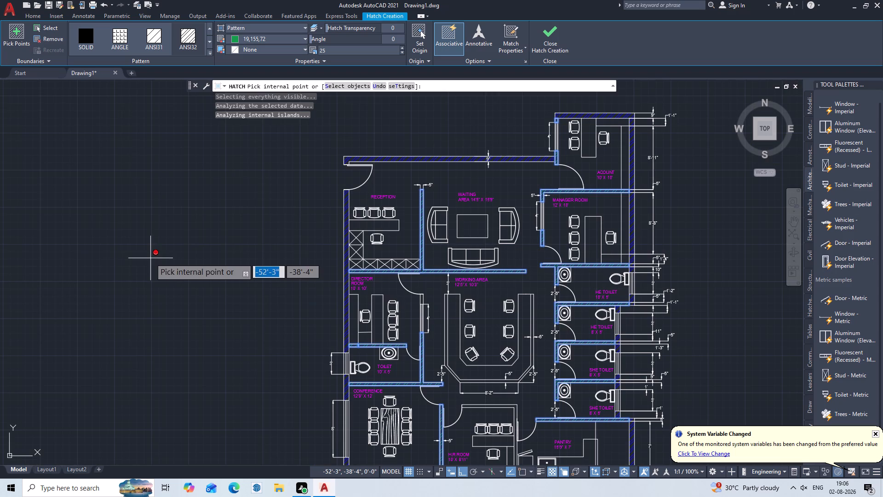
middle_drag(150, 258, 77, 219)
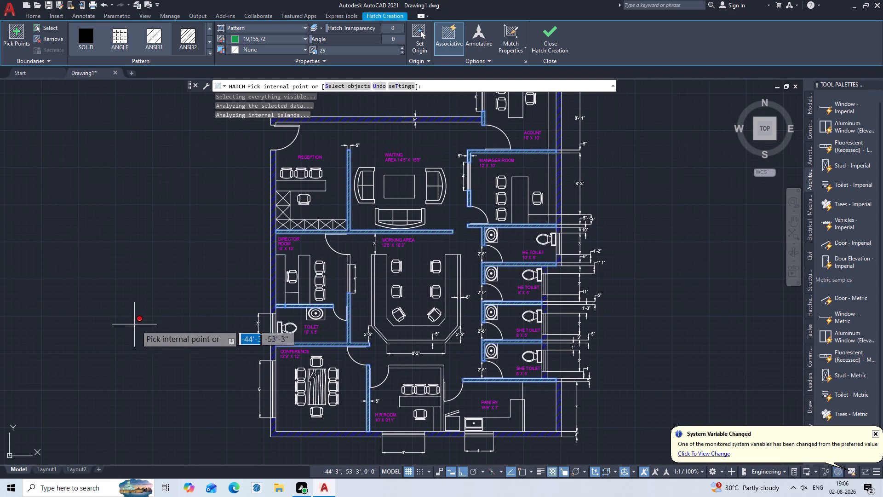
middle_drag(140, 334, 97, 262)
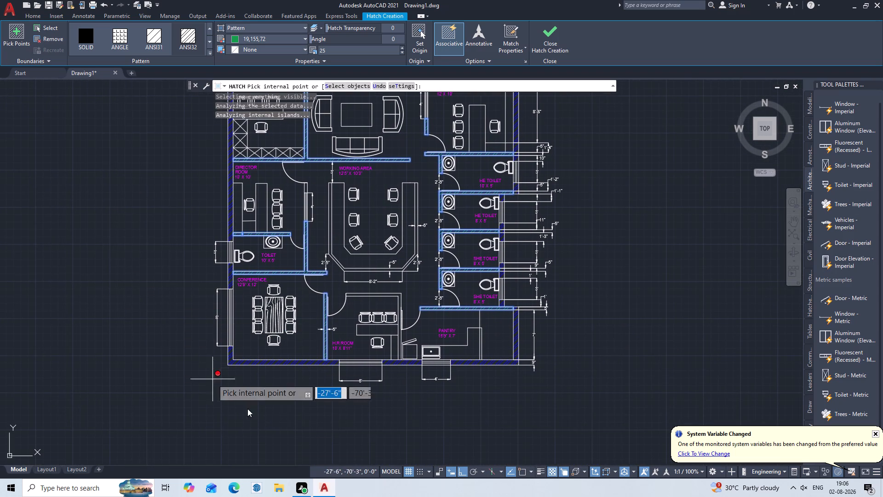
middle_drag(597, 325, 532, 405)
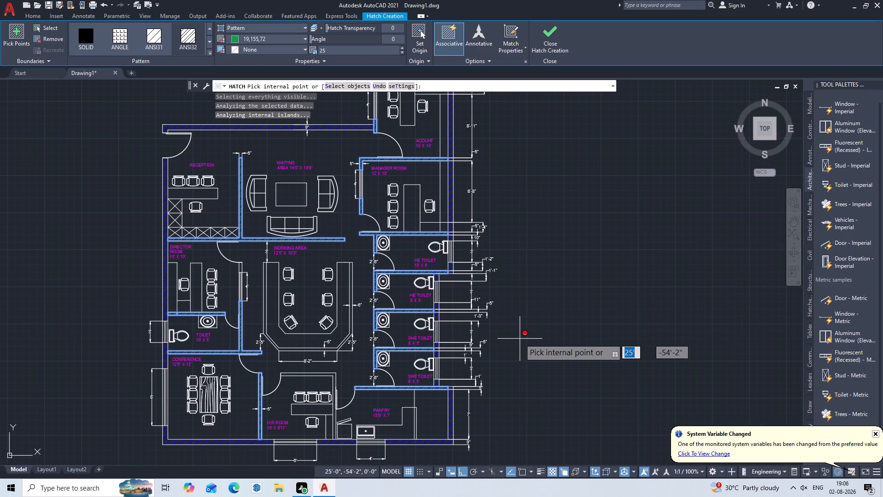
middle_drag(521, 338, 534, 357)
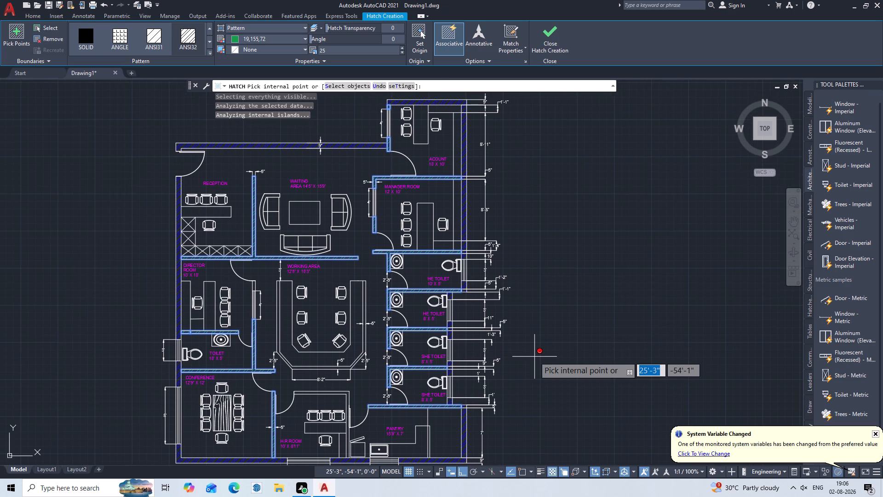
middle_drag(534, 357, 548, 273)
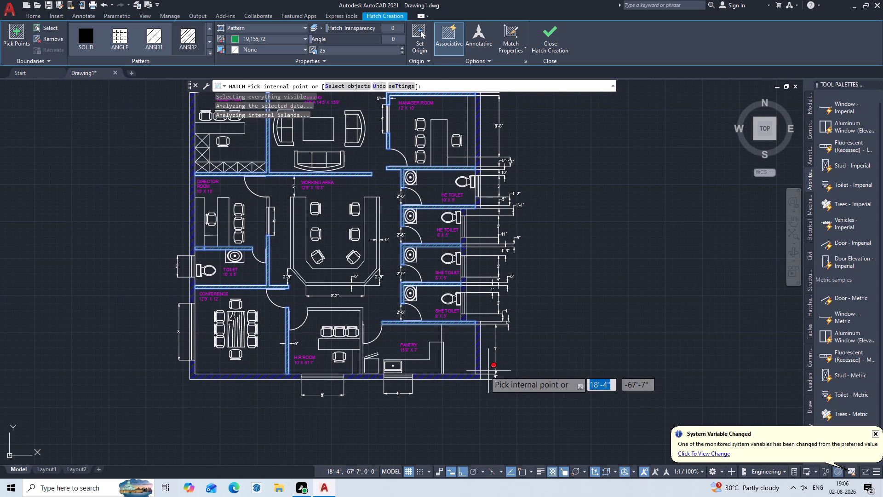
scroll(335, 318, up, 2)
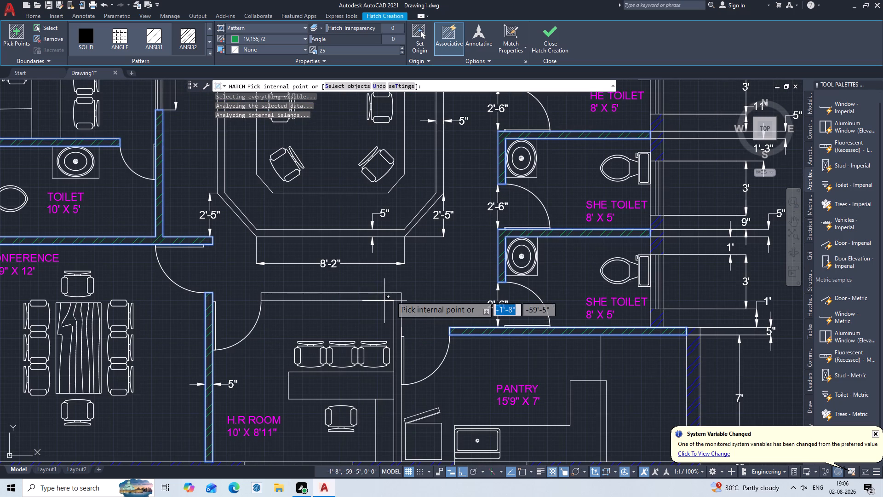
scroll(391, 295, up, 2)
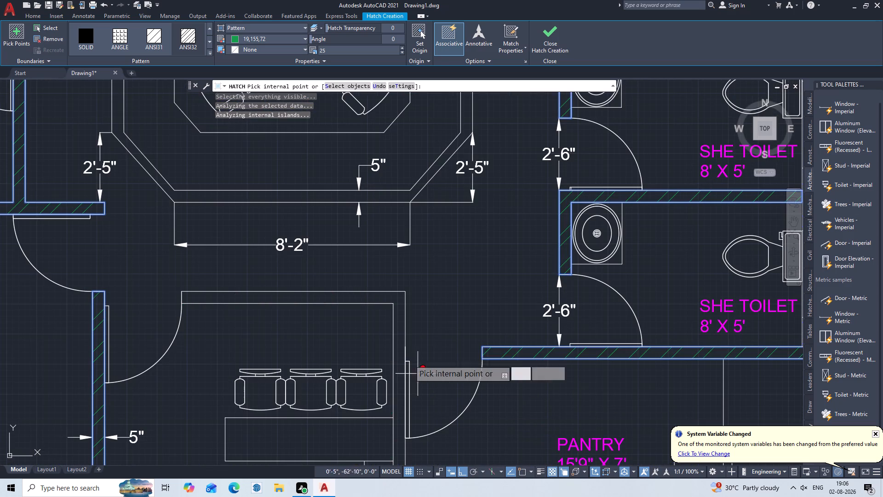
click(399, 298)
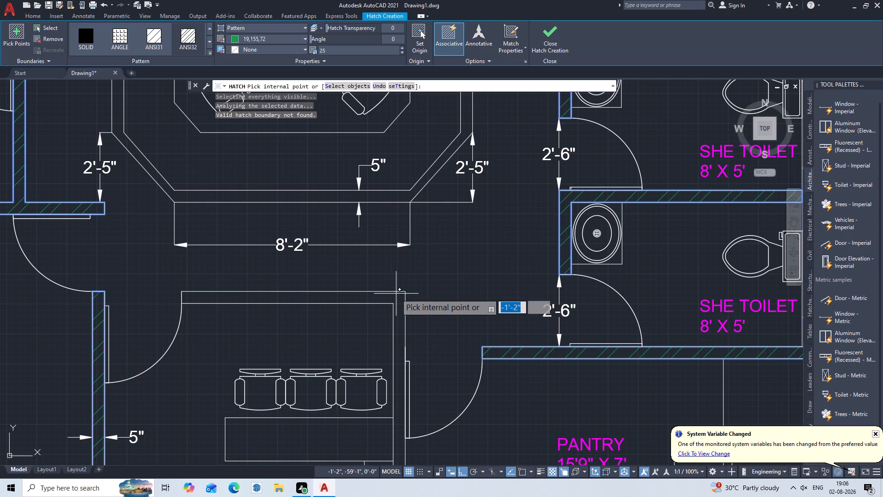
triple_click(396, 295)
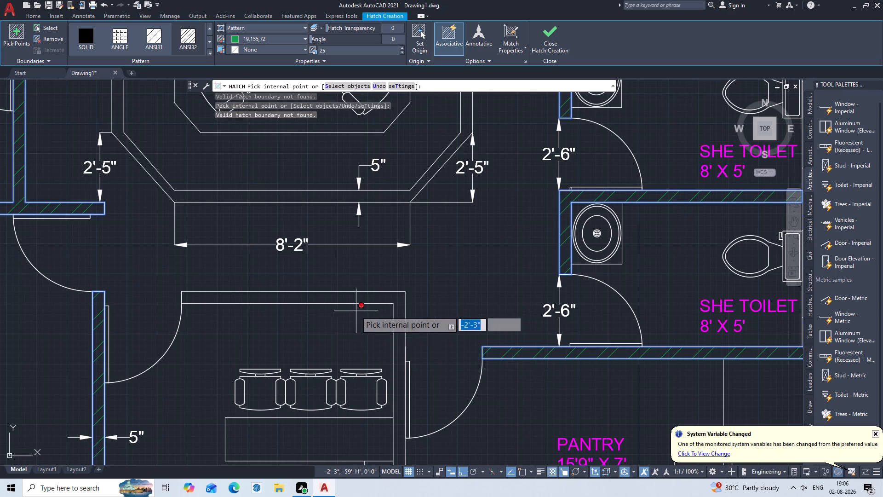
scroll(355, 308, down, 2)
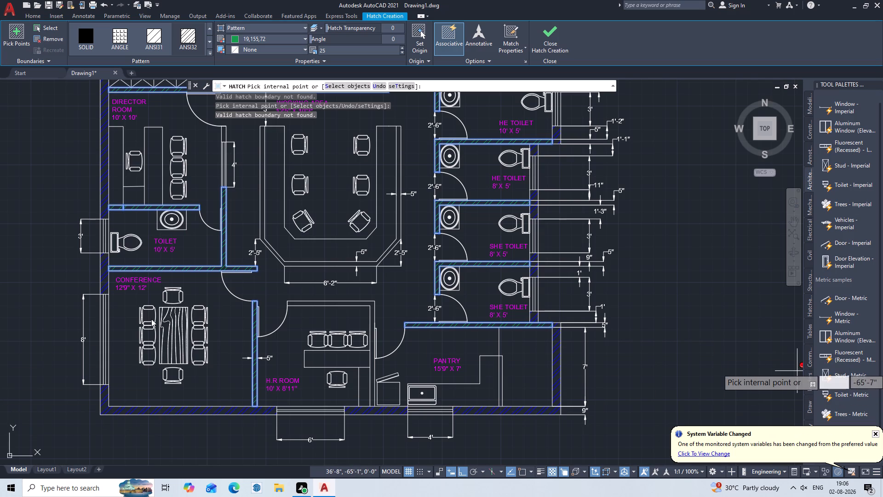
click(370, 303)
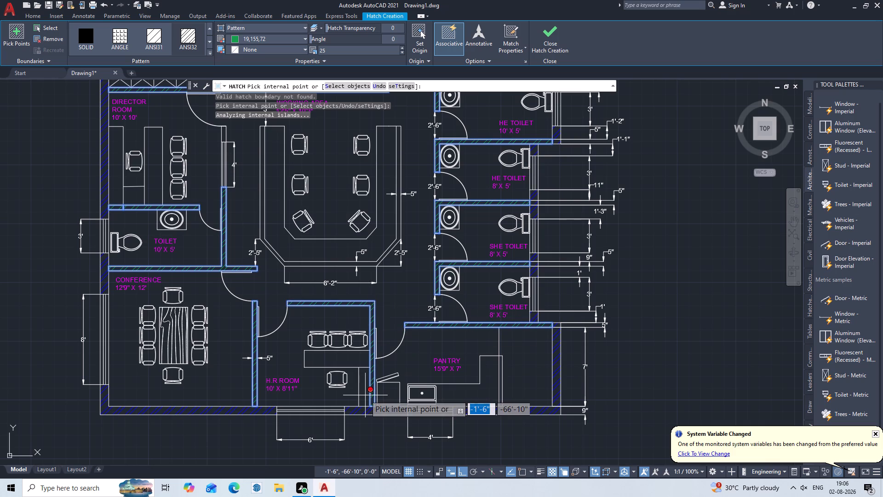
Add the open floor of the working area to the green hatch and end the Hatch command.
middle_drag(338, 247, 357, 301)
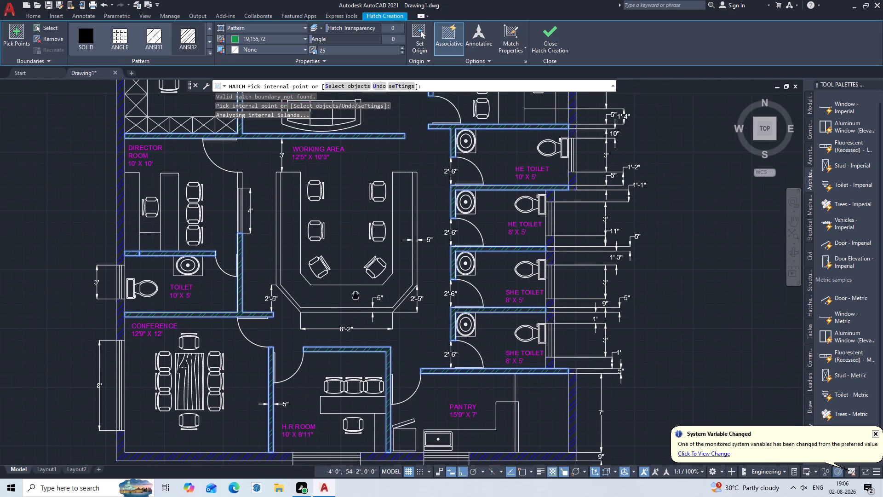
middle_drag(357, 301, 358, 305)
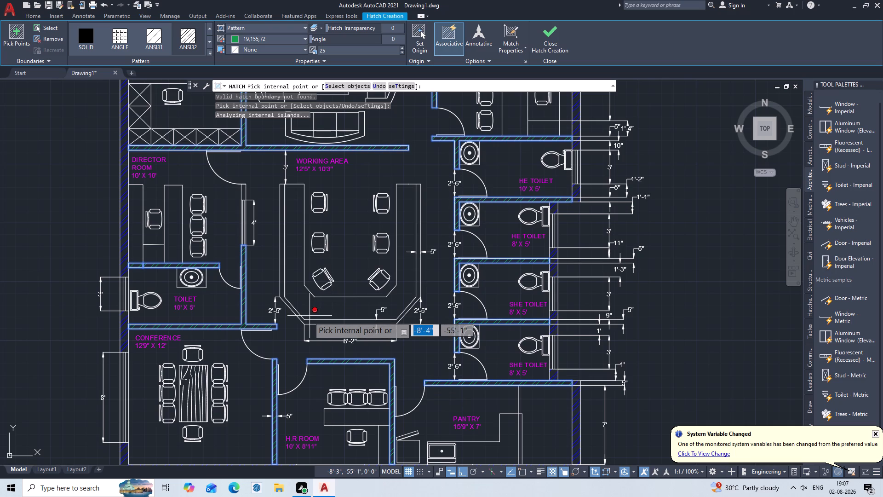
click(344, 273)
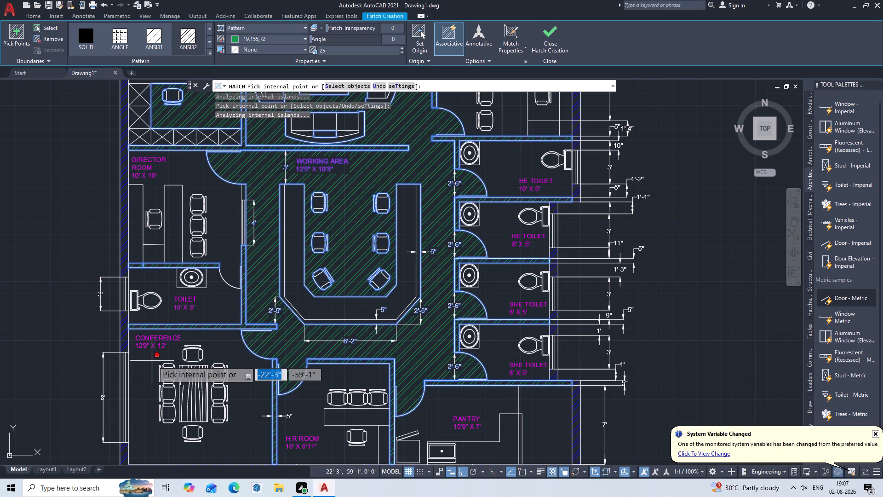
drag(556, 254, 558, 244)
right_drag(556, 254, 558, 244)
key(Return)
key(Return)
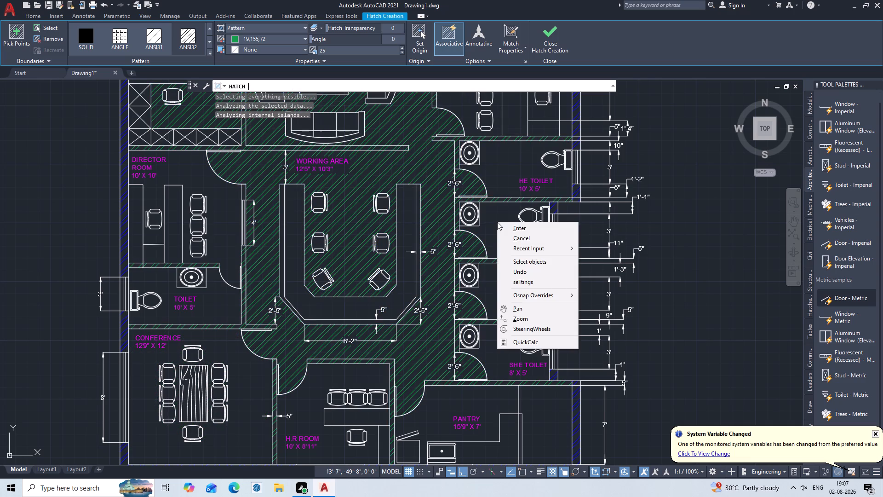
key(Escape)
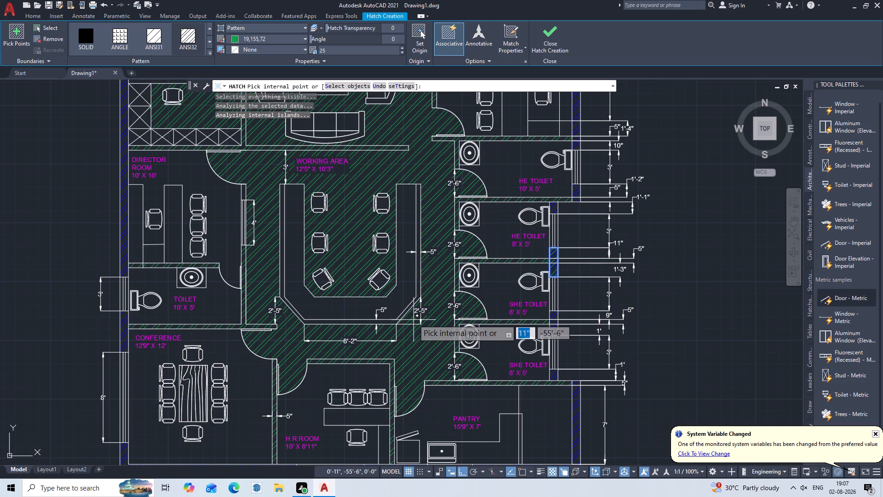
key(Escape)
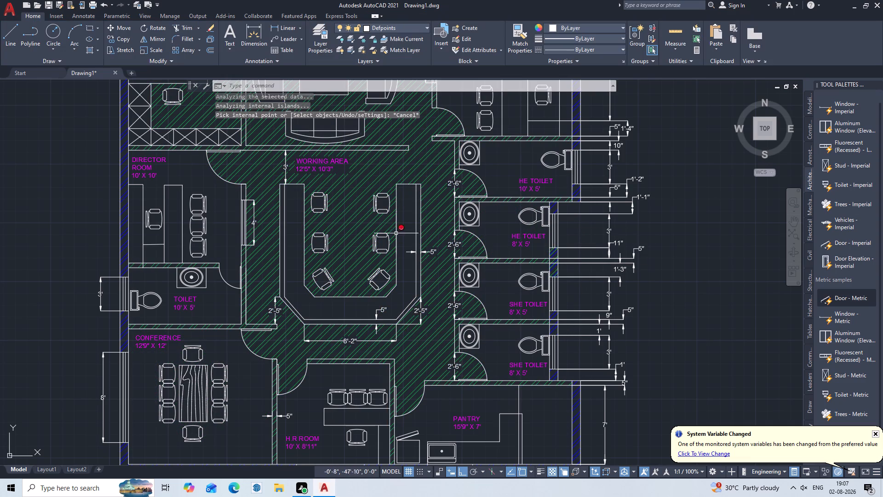
Erase the entire green hatch covering the working area, waiting area and inner partitions.
click(381, 172)
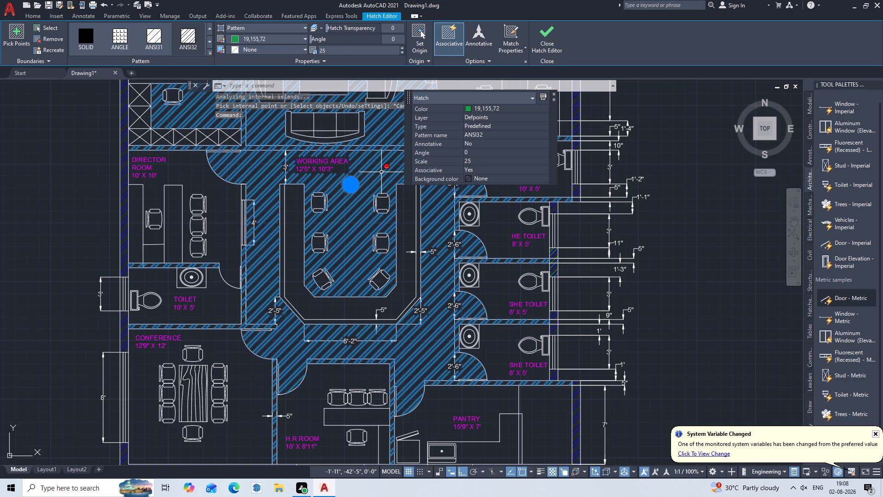
key(Escape)
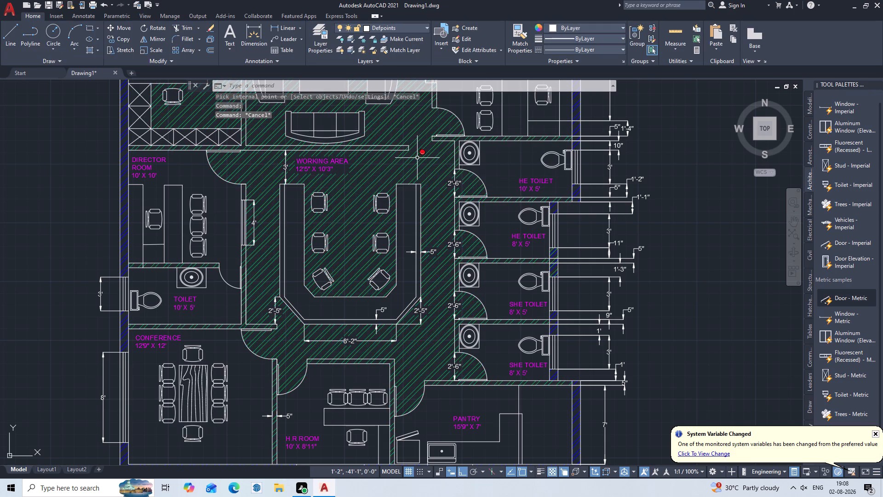
double_click(418, 159)
click(421, 176)
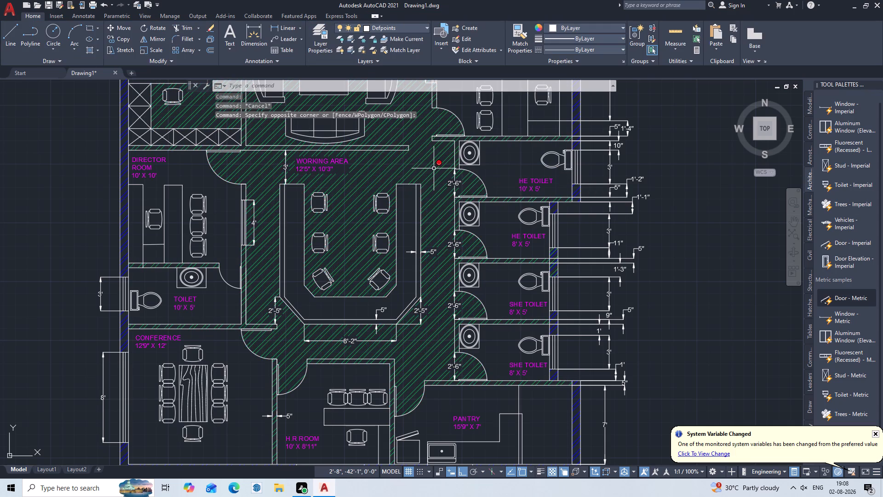
double_click(434, 168)
click(431, 179)
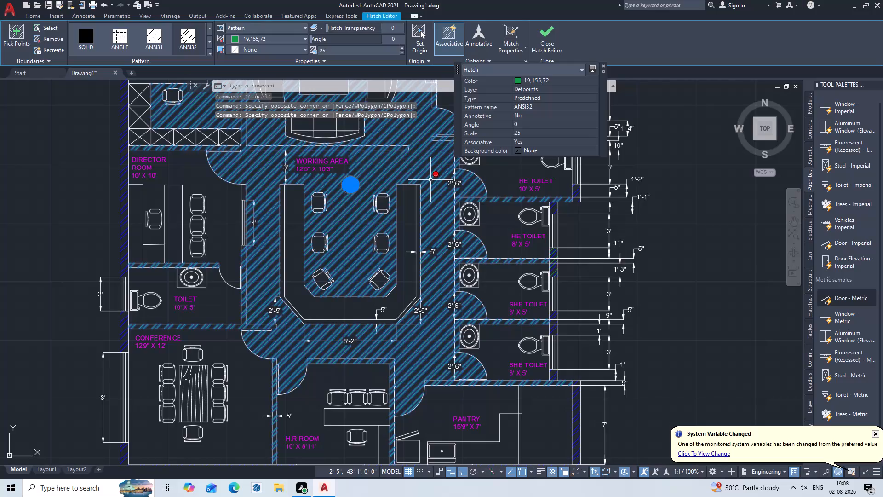
key(Delete)
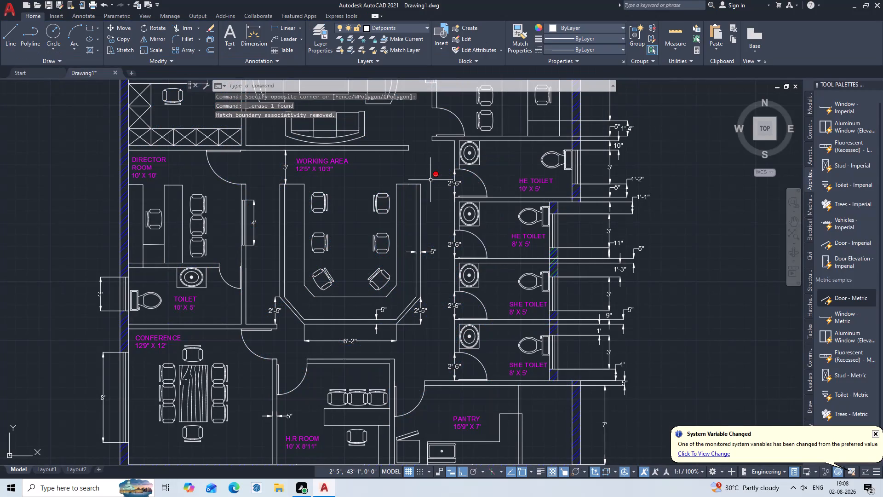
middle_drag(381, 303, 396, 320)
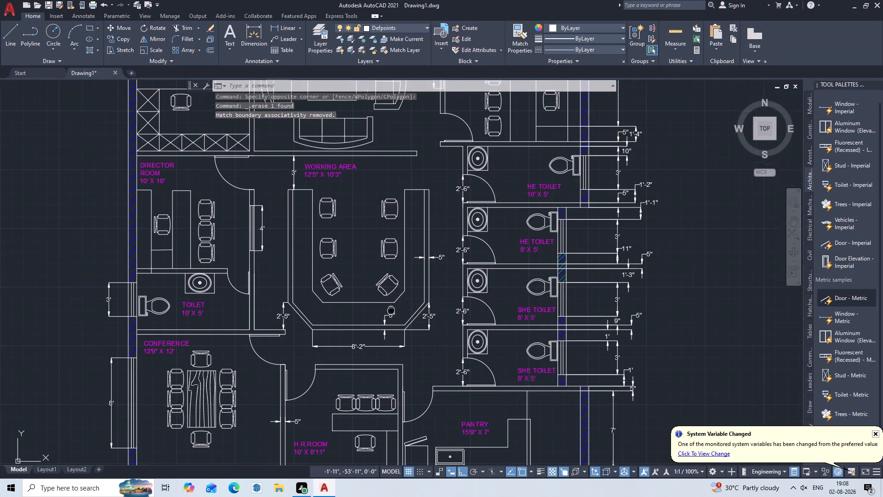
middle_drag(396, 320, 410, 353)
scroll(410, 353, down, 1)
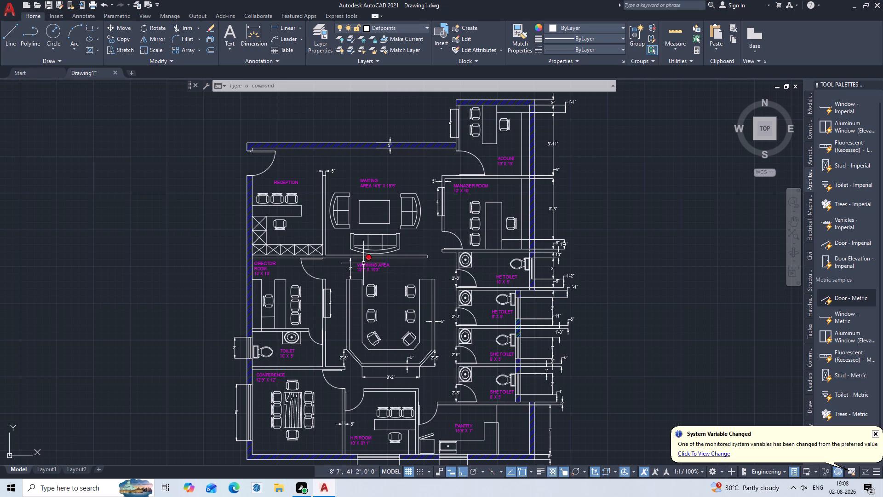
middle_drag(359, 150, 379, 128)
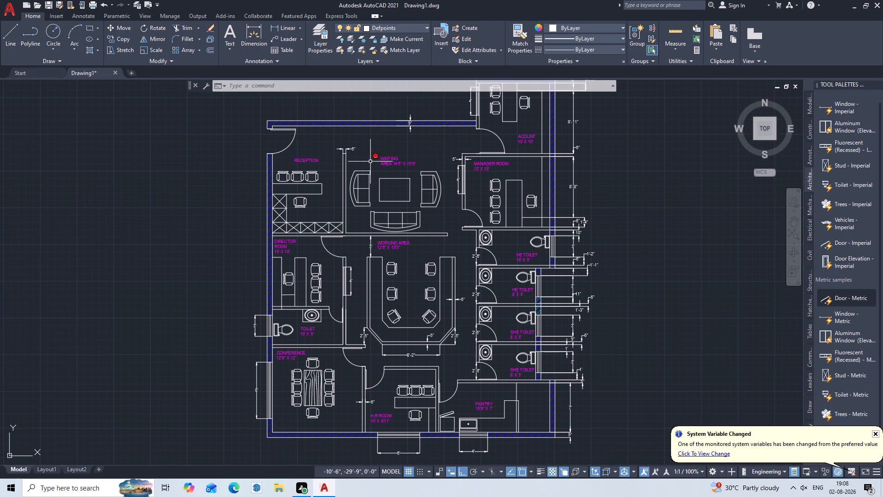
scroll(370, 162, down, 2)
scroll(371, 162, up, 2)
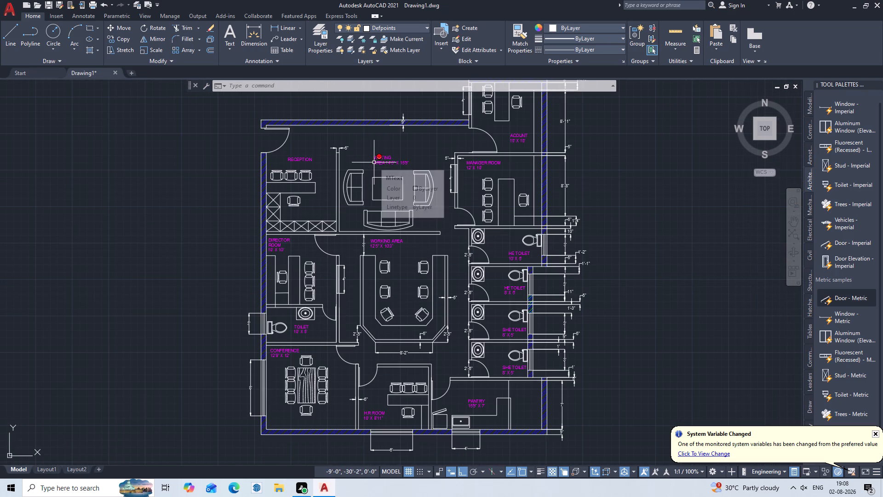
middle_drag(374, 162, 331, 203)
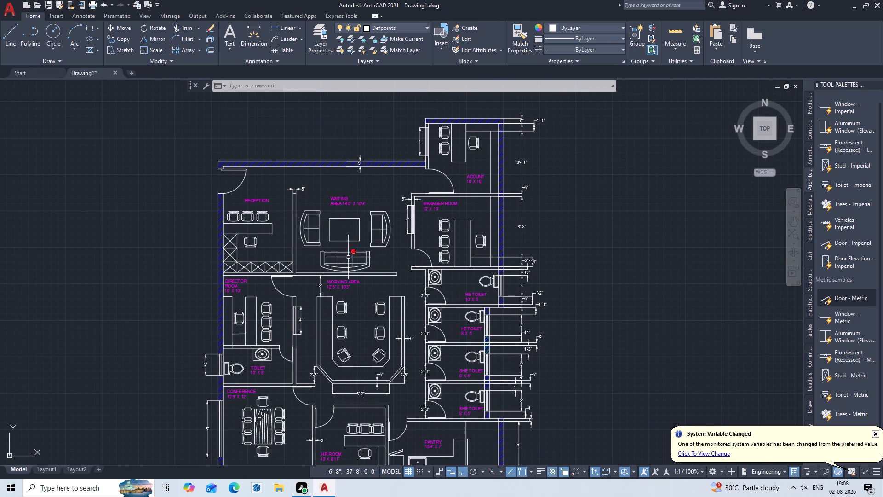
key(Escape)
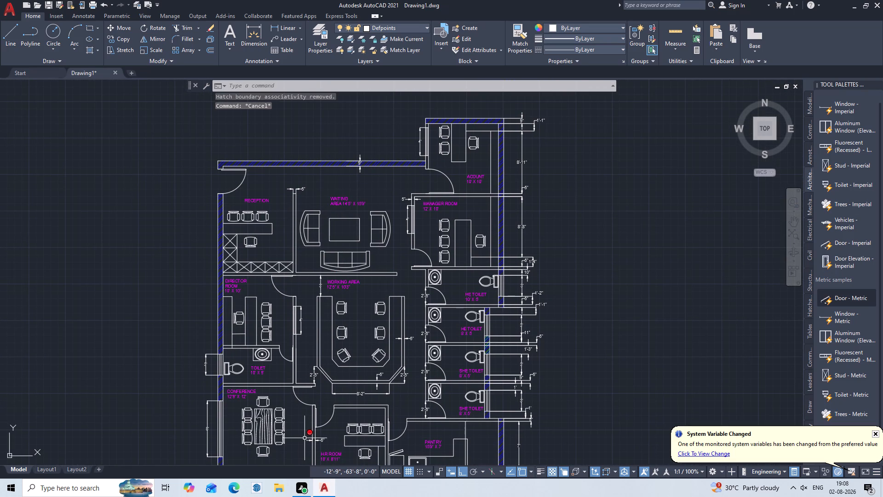
Start an ANSI32 hatch in green 19,155,72 at scale 25 and fill the wall pieces on both sides of the account room's 4' window.
key(h)
key(Return)
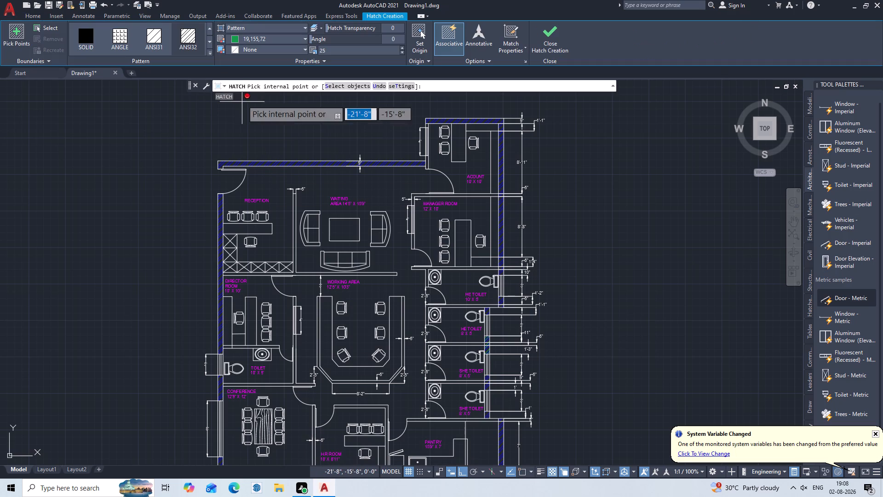
click(189, 34)
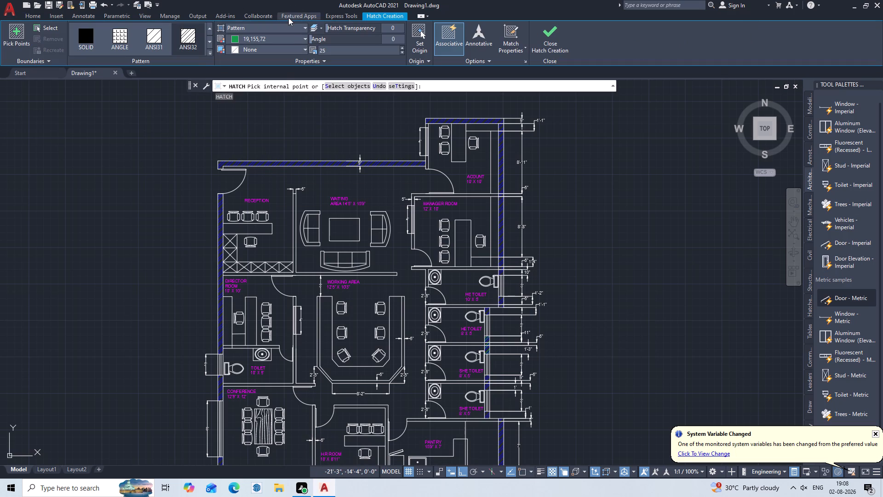
click(292, 38)
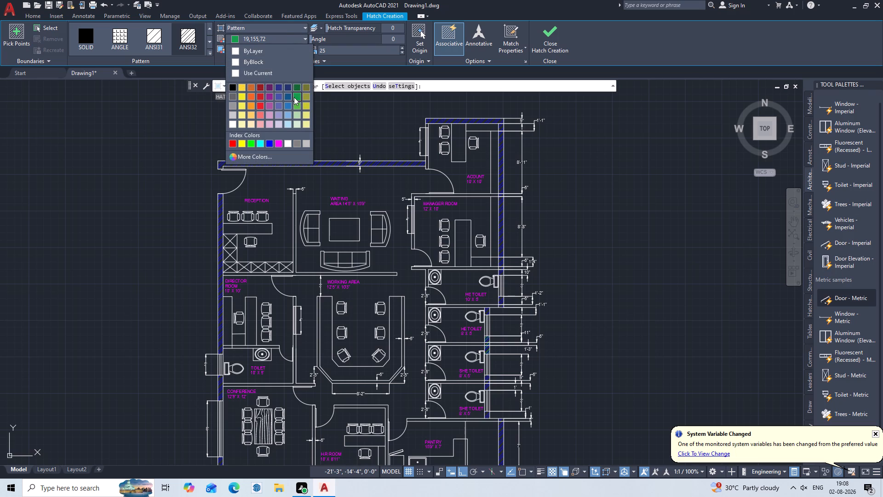
click(294, 97)
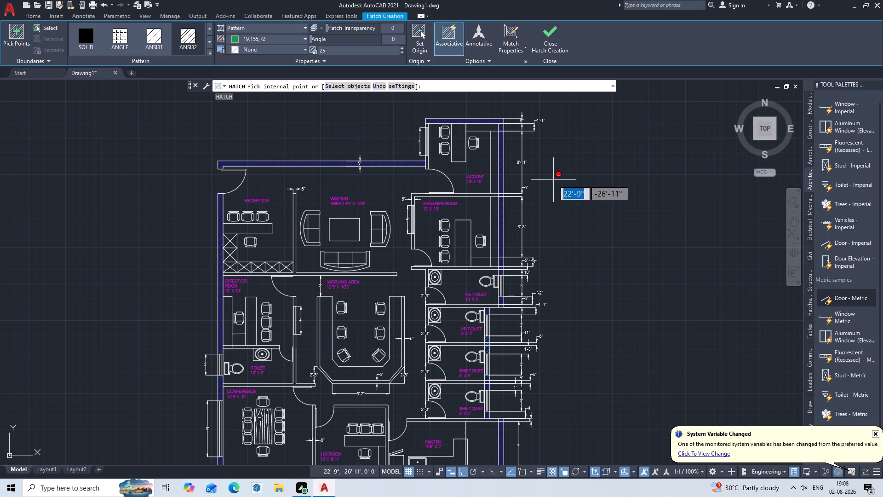
middle_drag(569, 172, 564, 293)
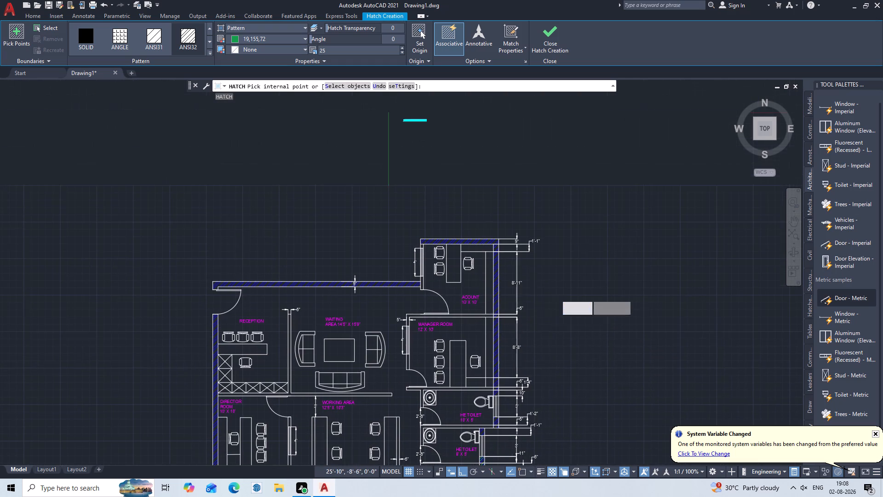
scroll(421, 271, up, 4)
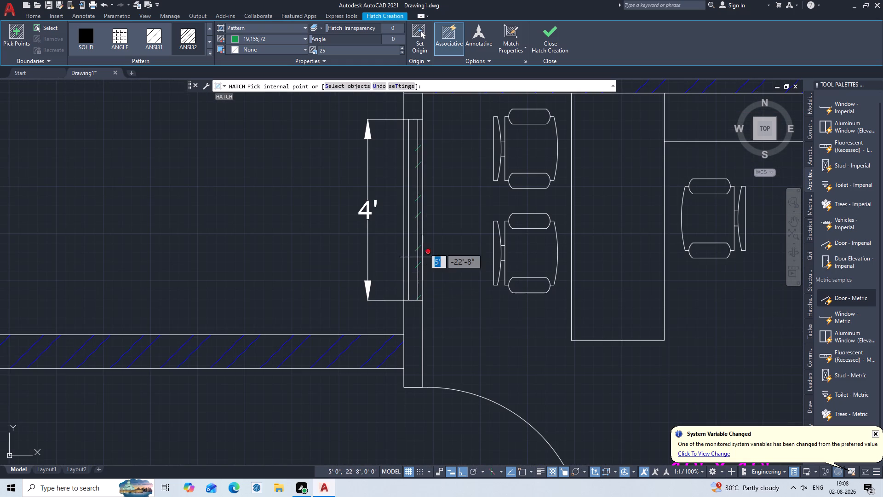
click(414, 324)
middle_drag(441, 221, 428, 360)
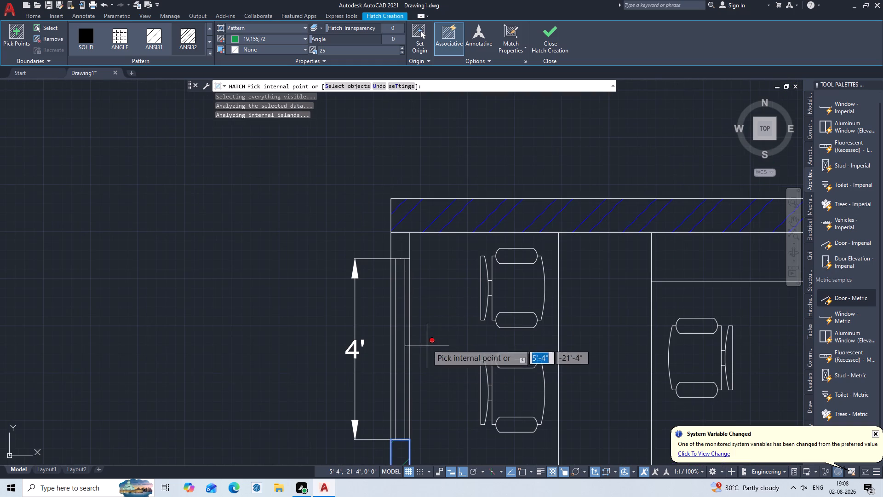
click(401, 247)
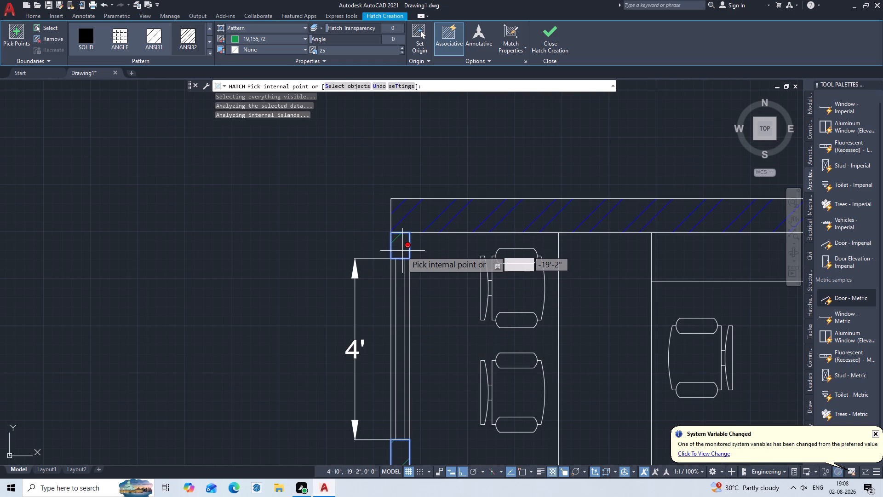
click(402, 251)
scroll(423, 268, down, 2)
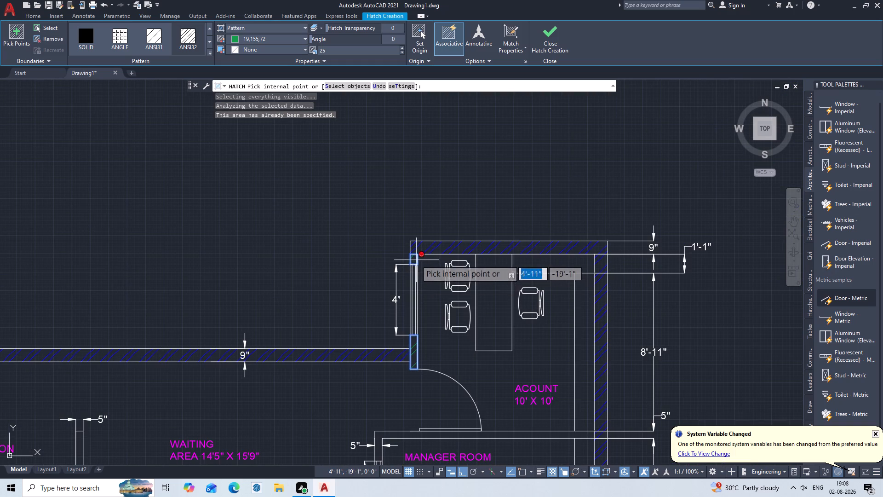
scroll(416, 261, up, 2)
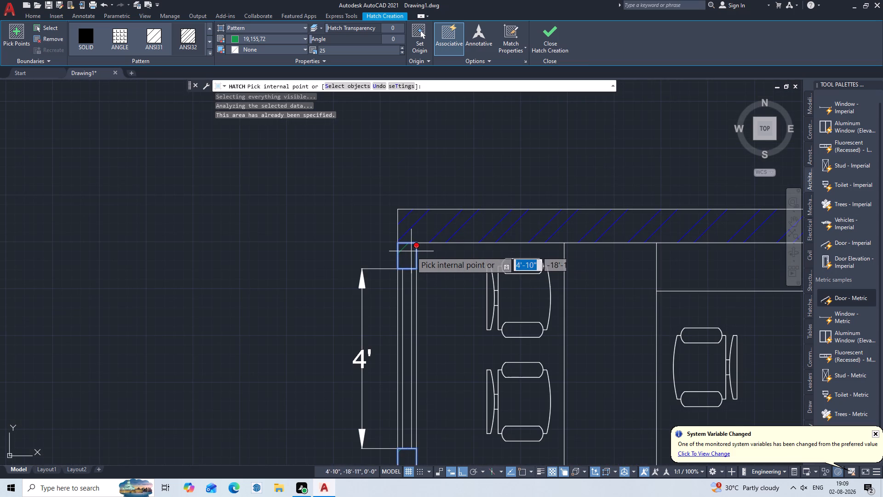
click(411, 251)
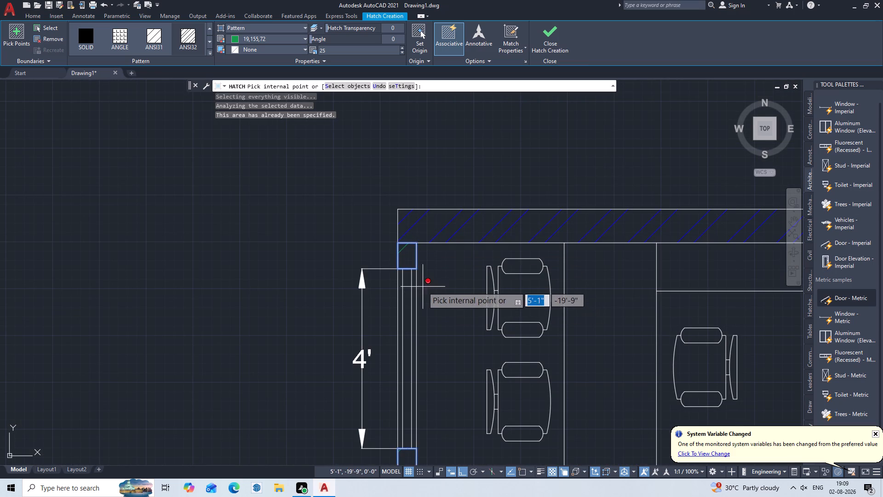
click(414, 257)
click(413, 257)
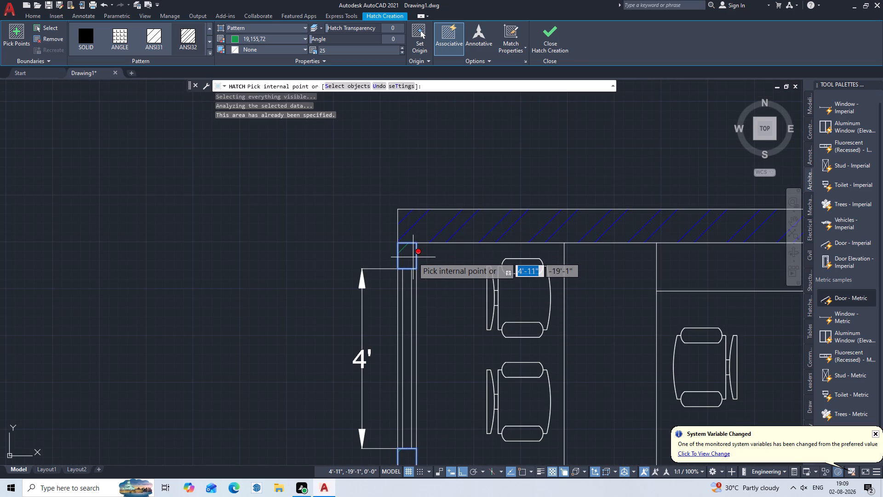
scroll(262, 300, down, 3)
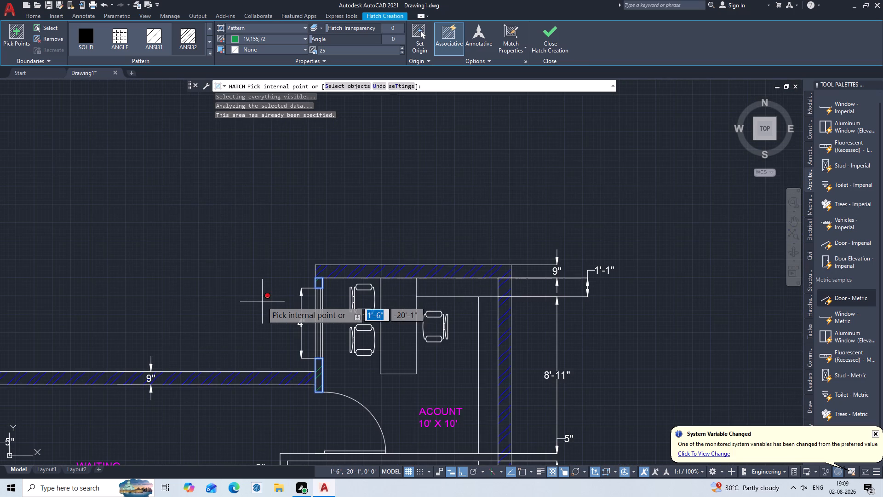
Hatch the U-shaped 5" partition with chamfered corners that encloses the working area's desks.
middle_drag(262, 301, 430, 207)
scroll(437, 208, down, 3)
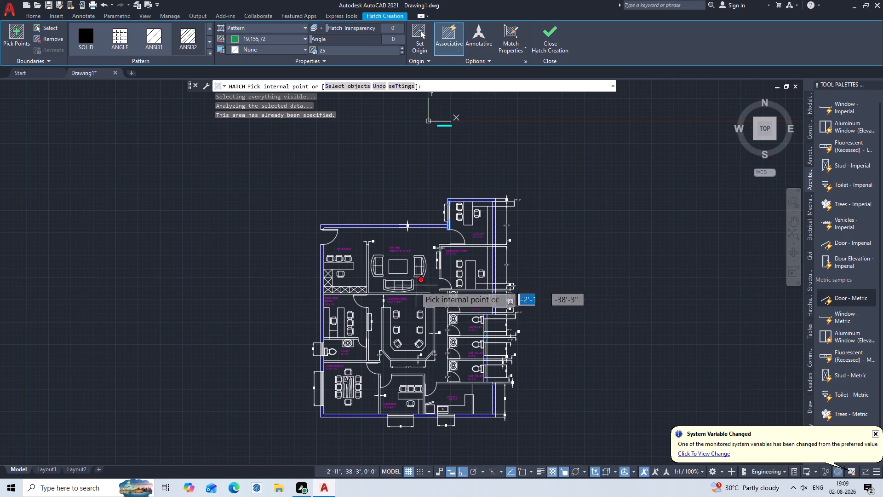
scroll(374, 328, up, 5)
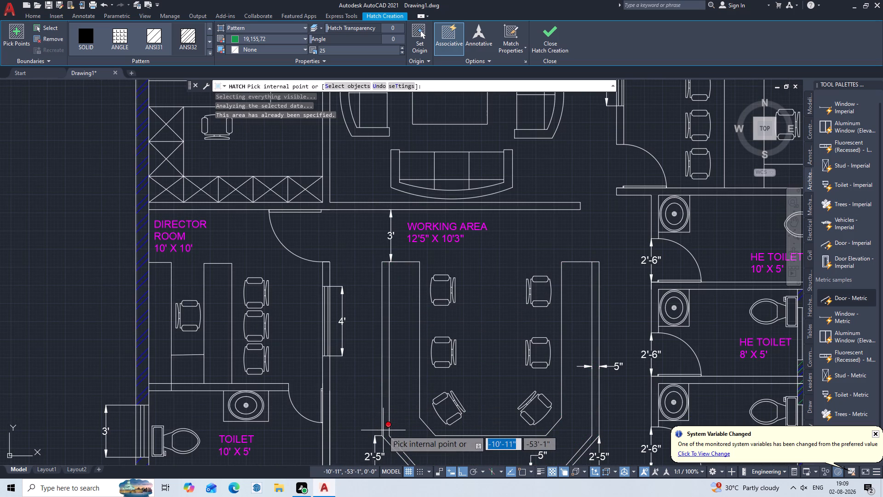
middle_drag(384, 430, 385, 372)
middle_drag(384, 370, 382, 360)
scroll(429, 411, up, 2)
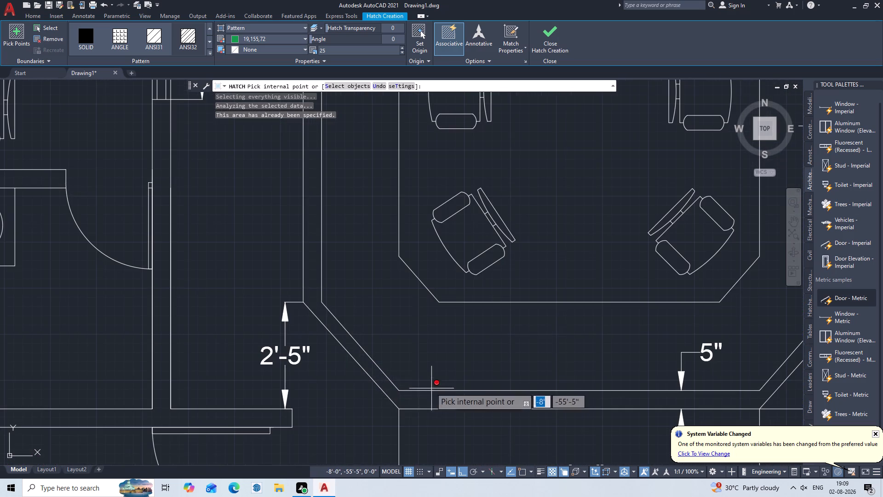
click(406, 402)
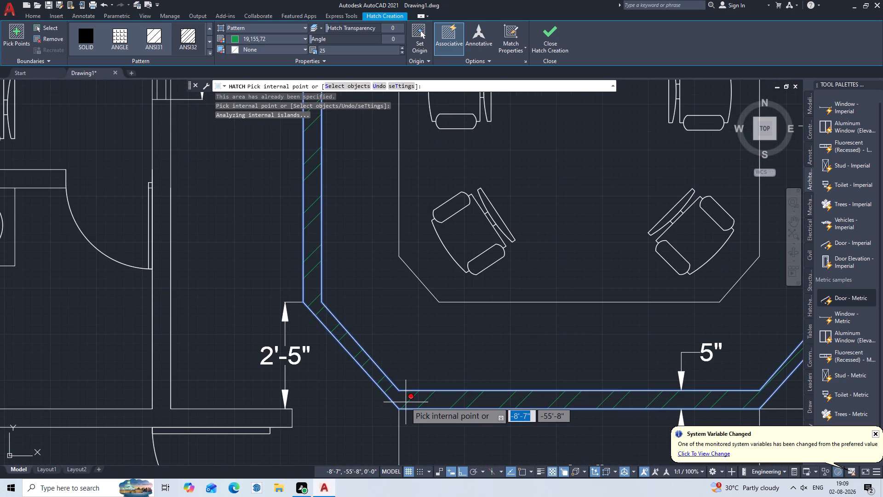
Hatch the short director room wall piece between its door and the 4' window.
scroll(406, 402, down, 2)
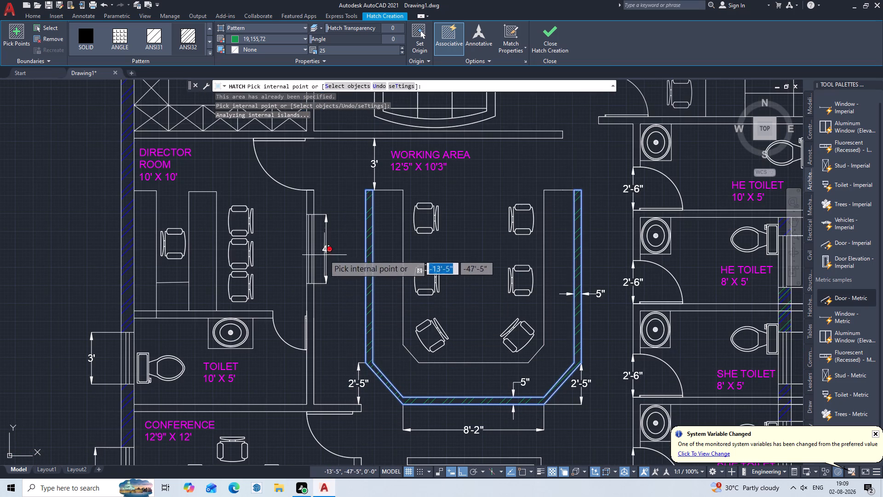
click(311, 201)
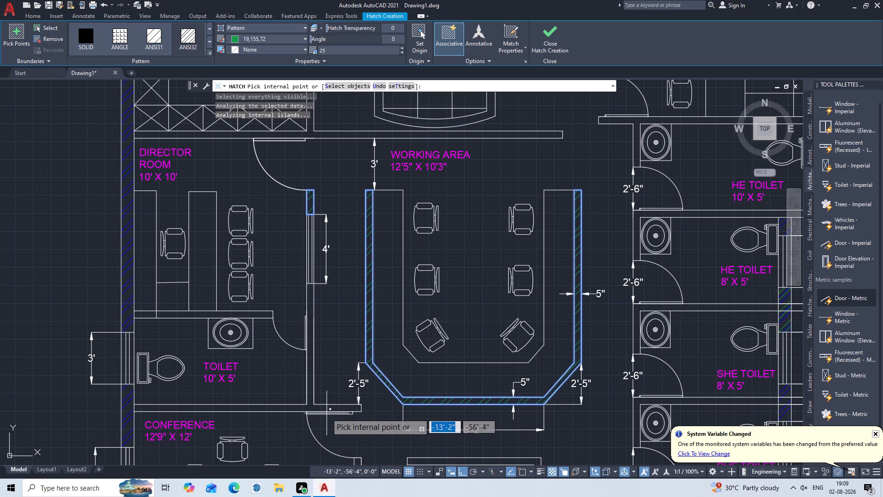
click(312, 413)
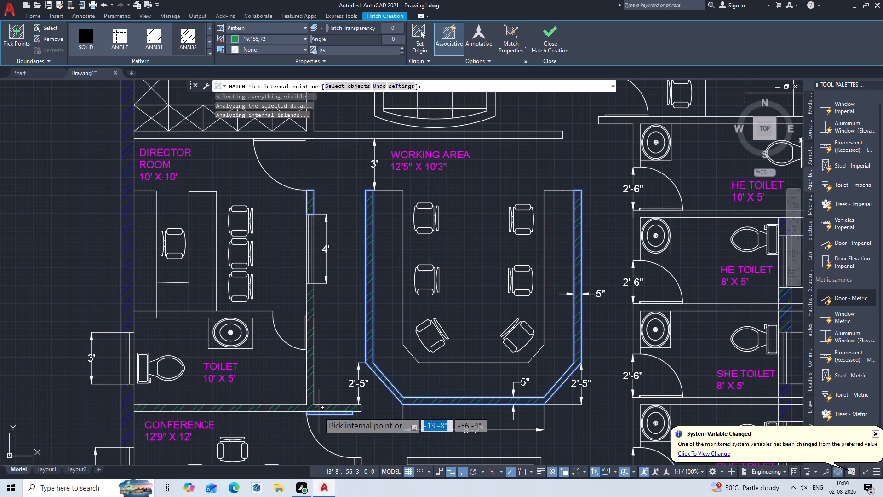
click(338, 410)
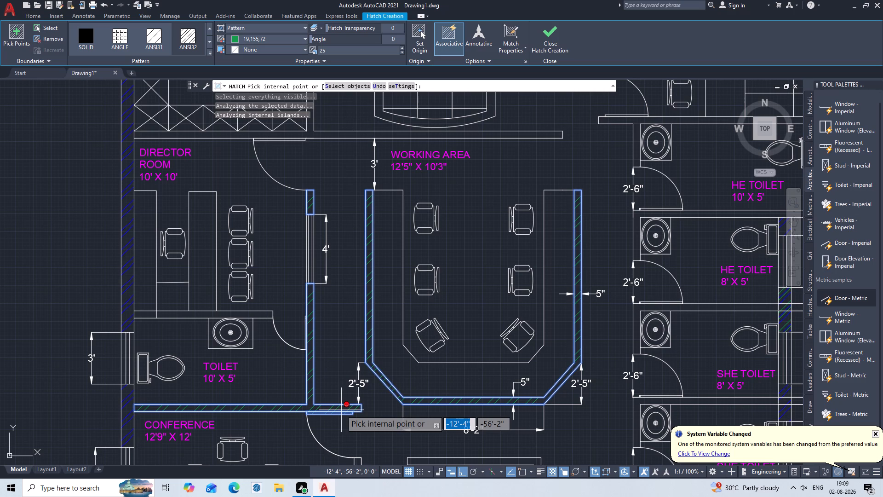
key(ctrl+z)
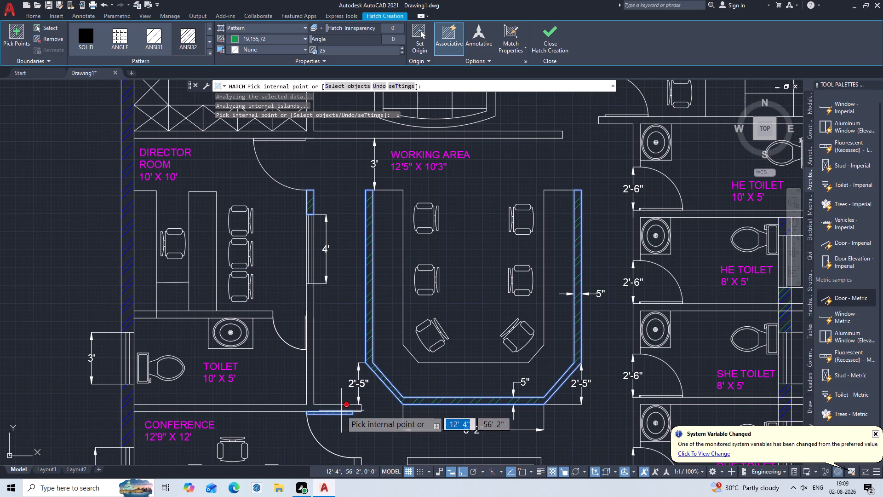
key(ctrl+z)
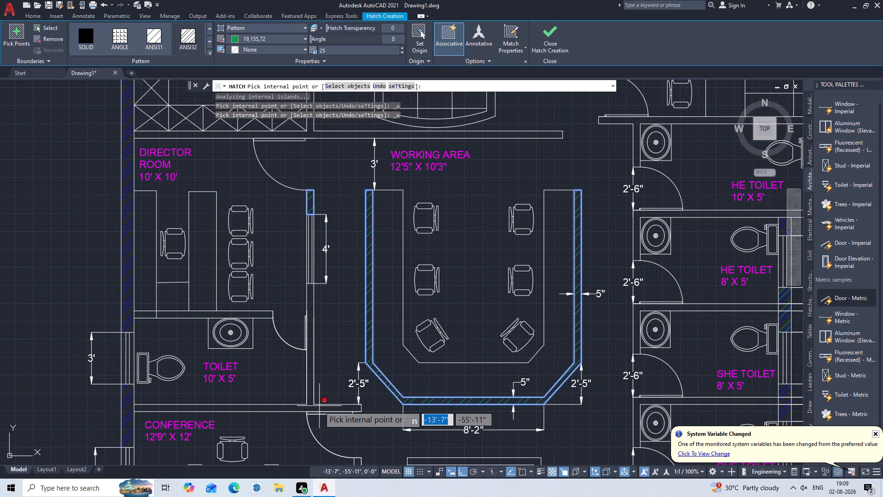
Hatch the connected wall running from the director room's 4' window past the toilet and along the conference room.
click(318, 406)
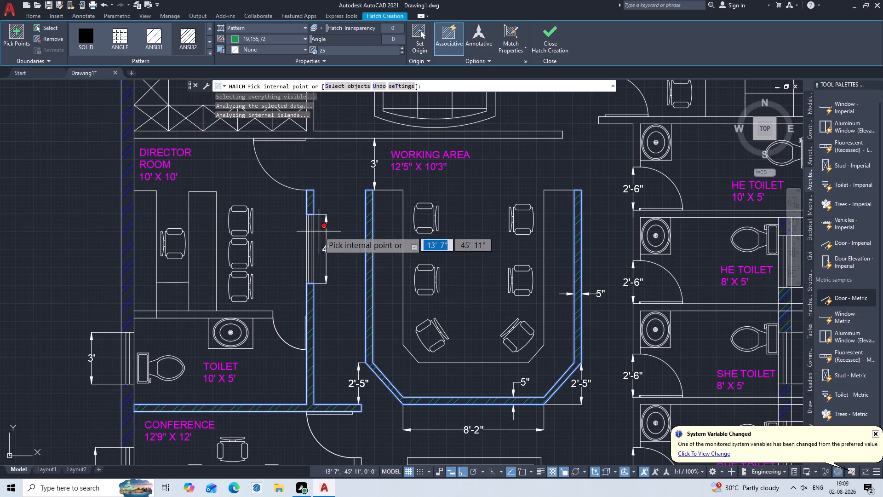
Hatch the connected 5" walls between reception and waiting area and along the director room and working area.
scroll(338, 279, down, 2)
middle_drag(338, 279, 338, 277)
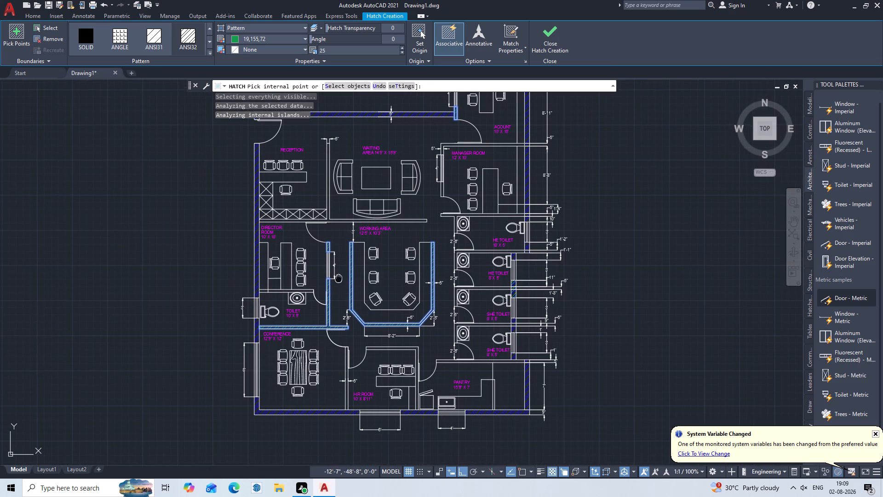
middle_drag(338, 277, 343, 309)
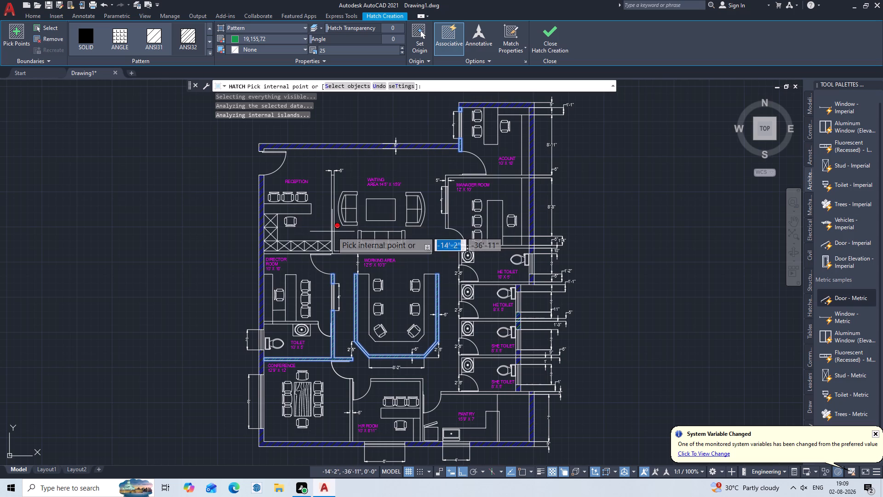
scroll(332, 232, up, 3)
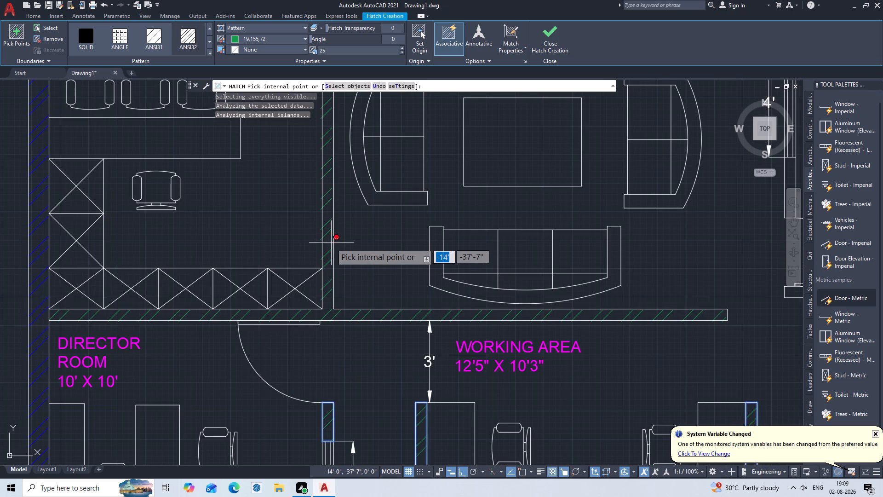
click(329, 252)
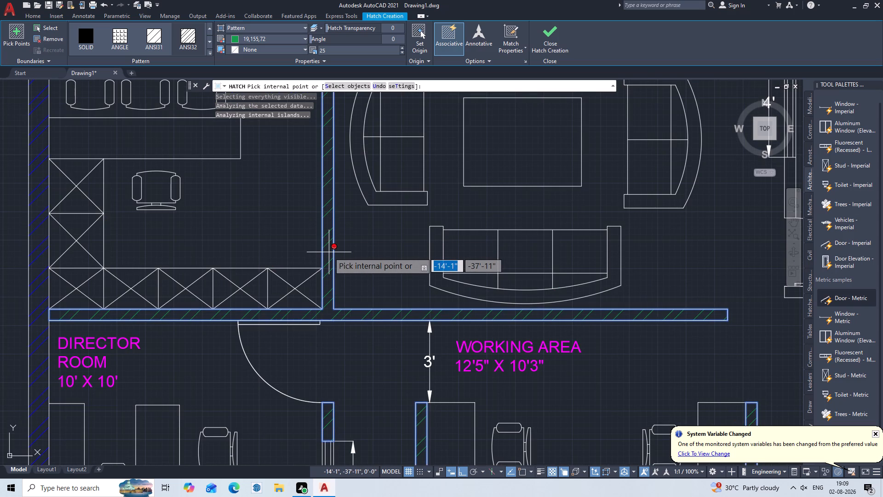
scroll(329, 252, down, 2)
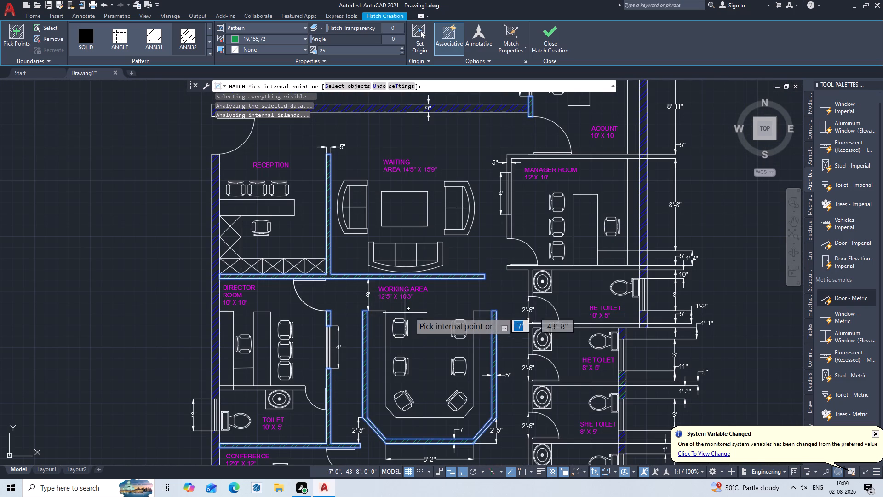
Hatch the L-shaped 5" wall between the account room and the manager room, down to the manager room's 4' window.
middle_drag(418, 305, 312, 252)
middle_click(312, 252)
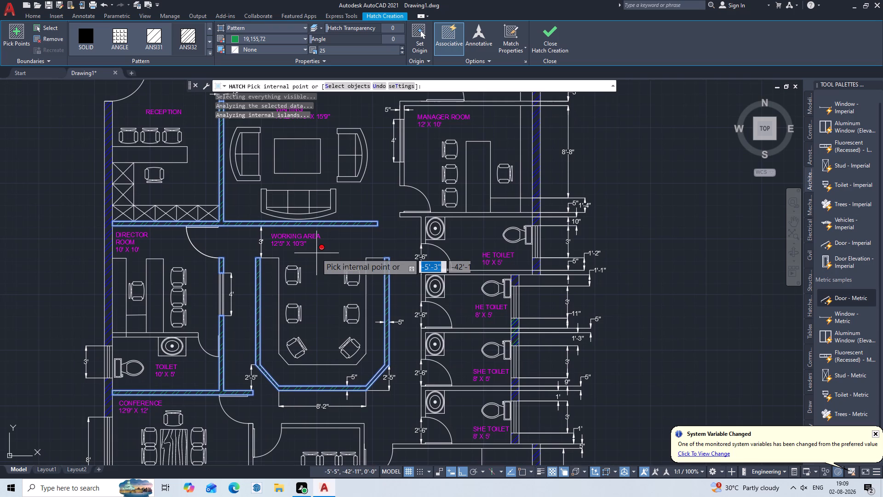
middle_drag(650, 180, 637, 268)
scroll(636, 269, down, 3)
scroll(636, 269, up, 1)
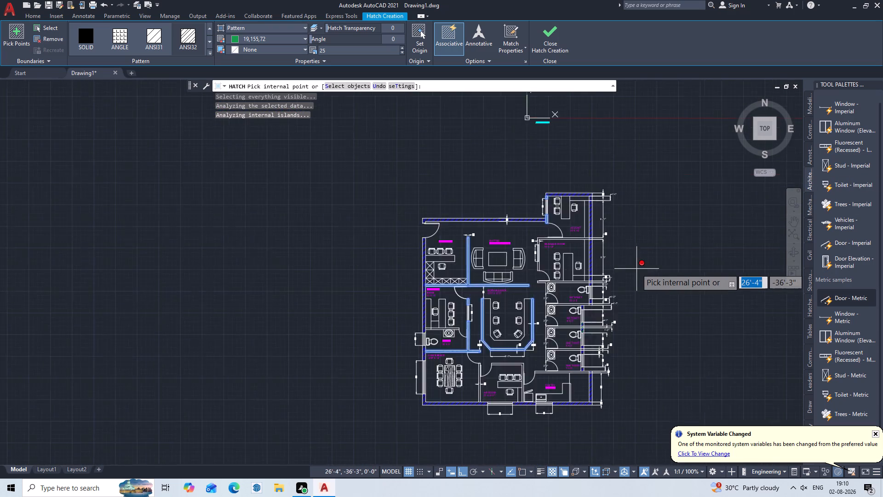
scroll(636, 269, up, 2)
middle_drag(636, 269, 636, 306)
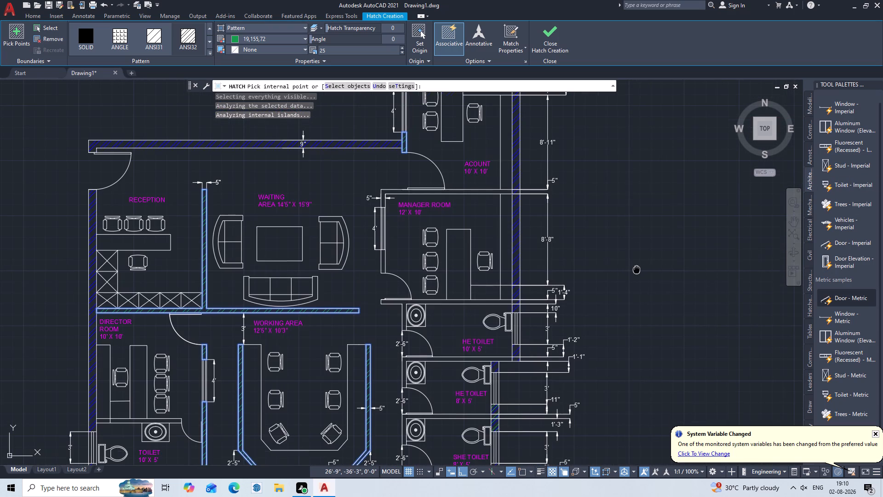
middle_drag(636, 306, 633, 369)
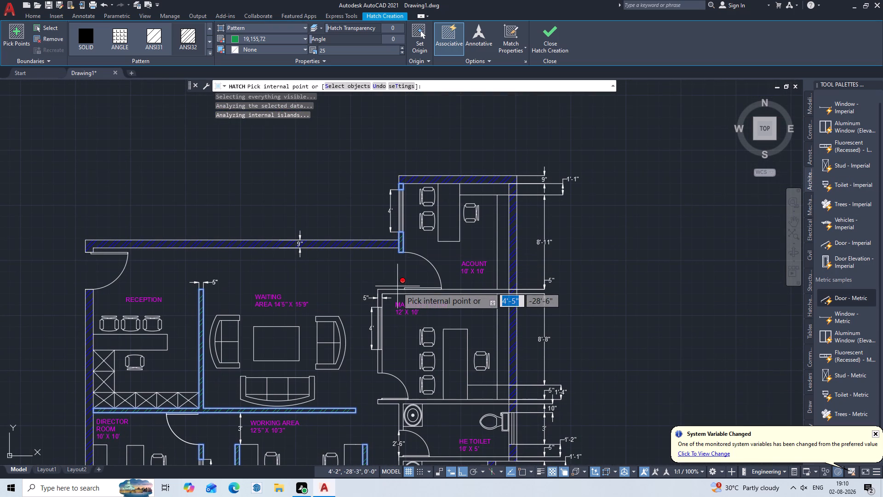
middle_drag(397, 287, 413, 211)
scroll(412, 212, up, 3)
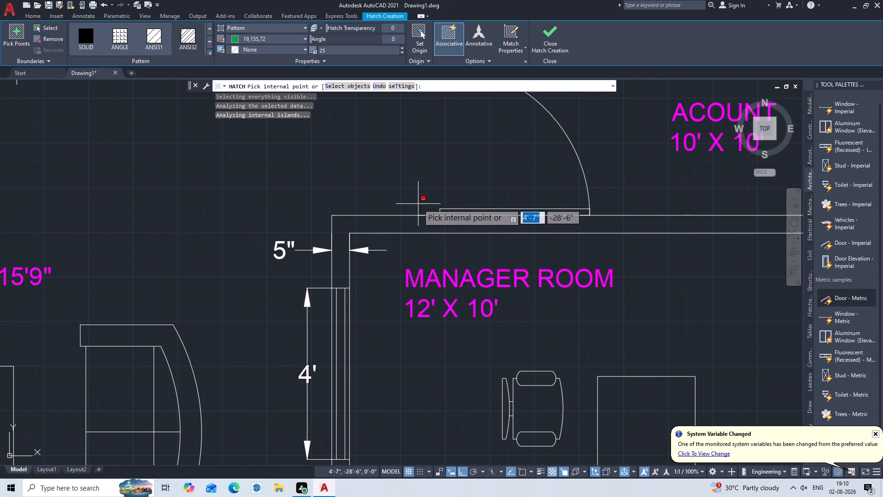
click(390, 225)
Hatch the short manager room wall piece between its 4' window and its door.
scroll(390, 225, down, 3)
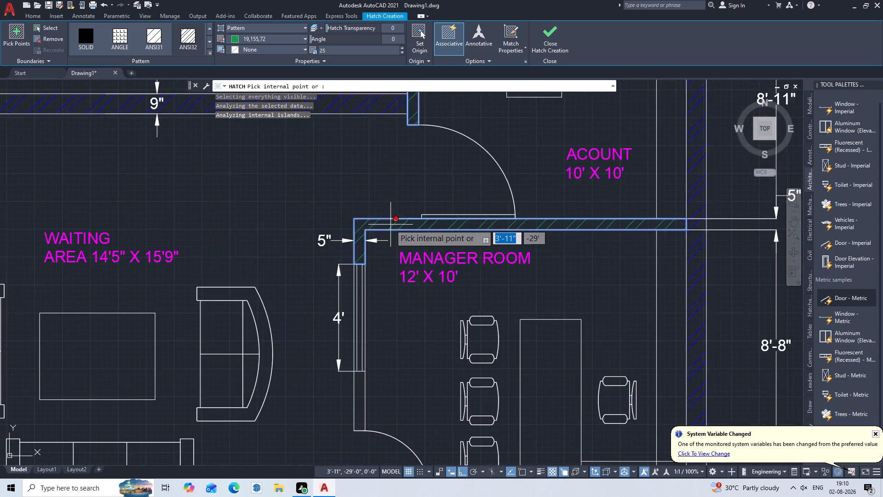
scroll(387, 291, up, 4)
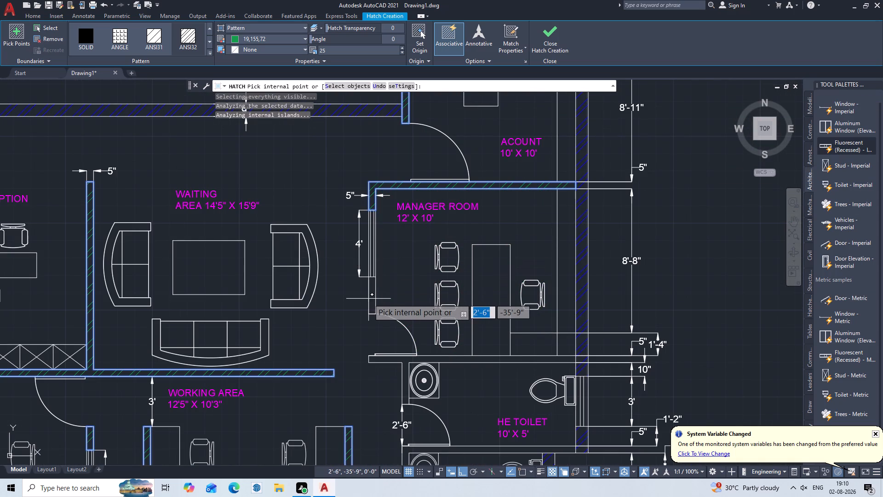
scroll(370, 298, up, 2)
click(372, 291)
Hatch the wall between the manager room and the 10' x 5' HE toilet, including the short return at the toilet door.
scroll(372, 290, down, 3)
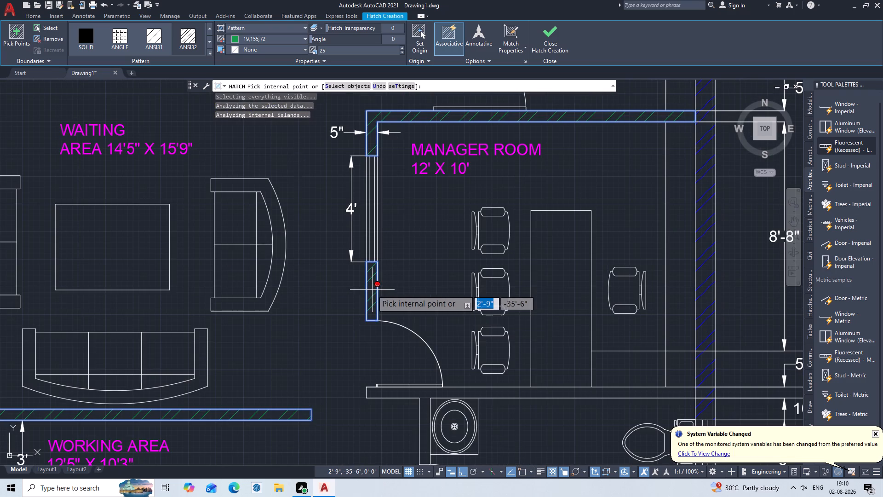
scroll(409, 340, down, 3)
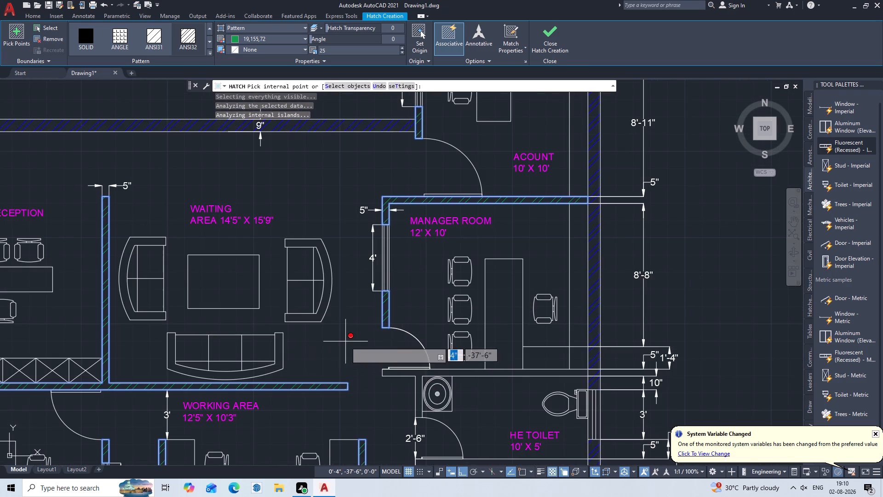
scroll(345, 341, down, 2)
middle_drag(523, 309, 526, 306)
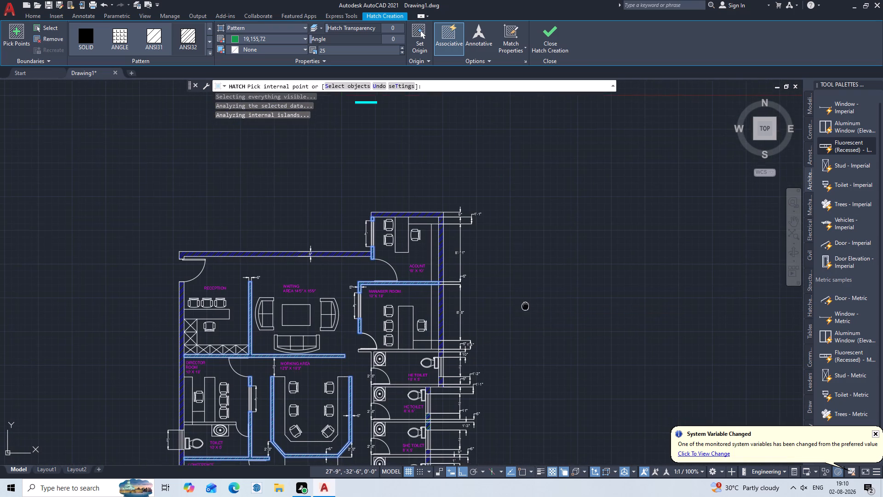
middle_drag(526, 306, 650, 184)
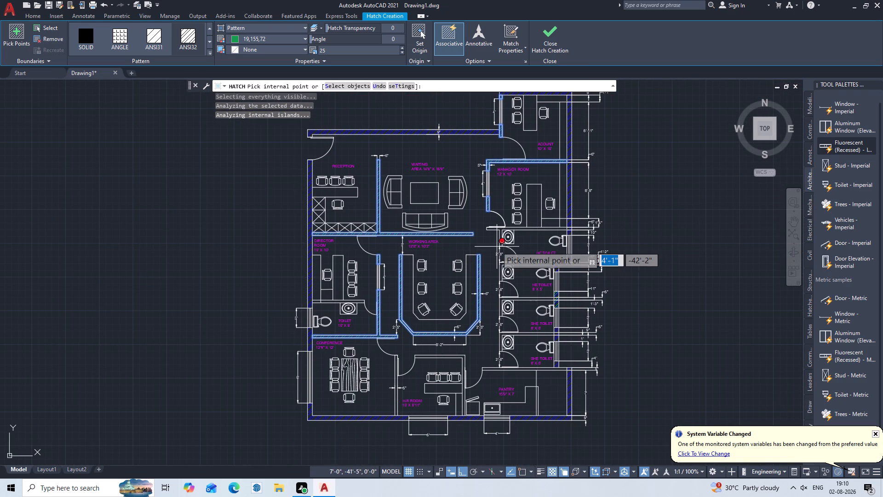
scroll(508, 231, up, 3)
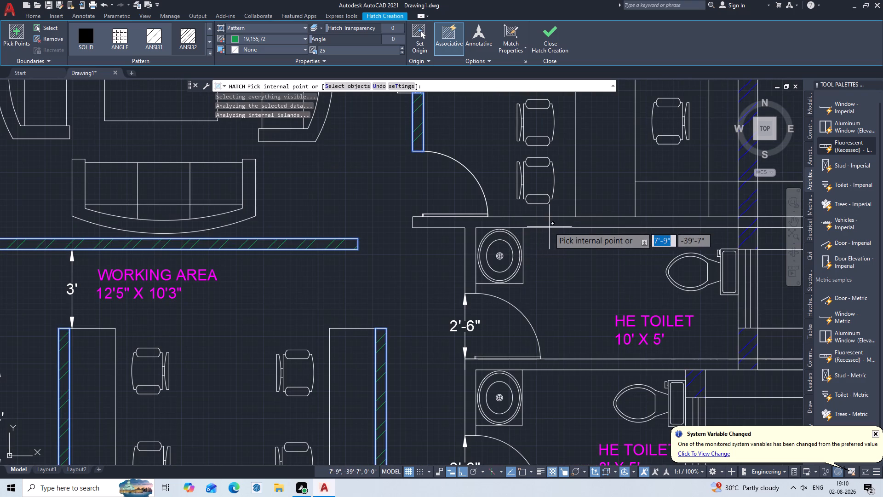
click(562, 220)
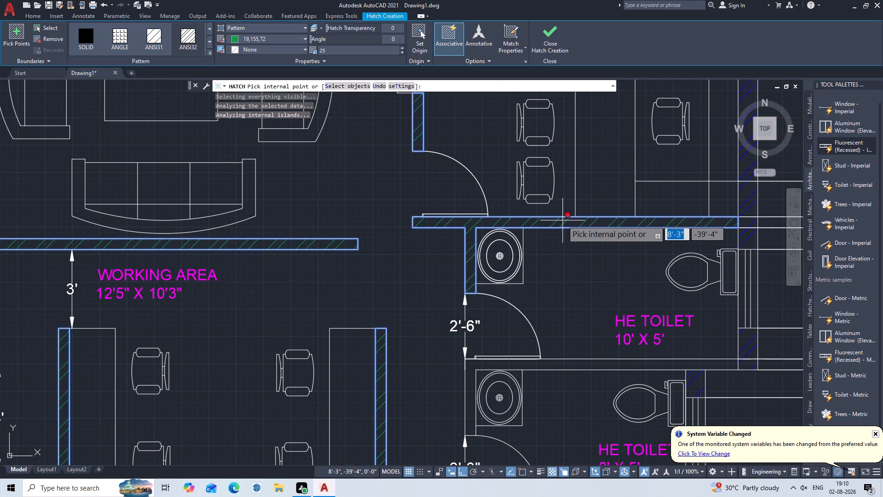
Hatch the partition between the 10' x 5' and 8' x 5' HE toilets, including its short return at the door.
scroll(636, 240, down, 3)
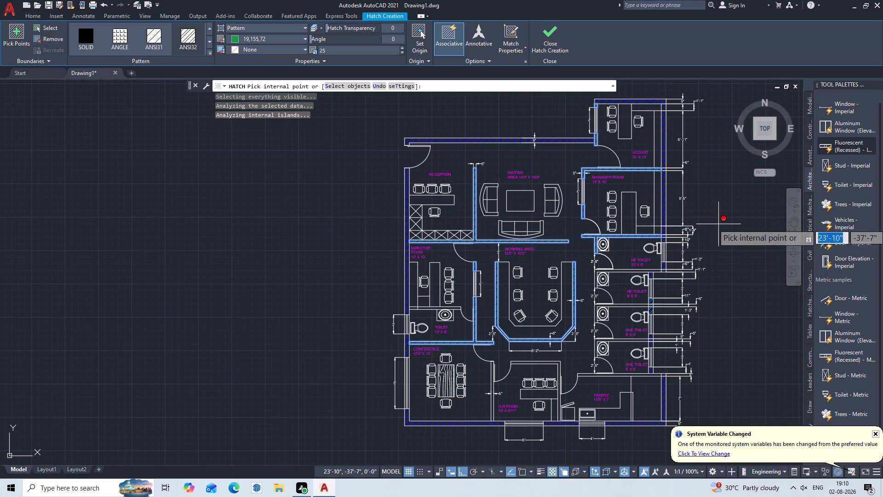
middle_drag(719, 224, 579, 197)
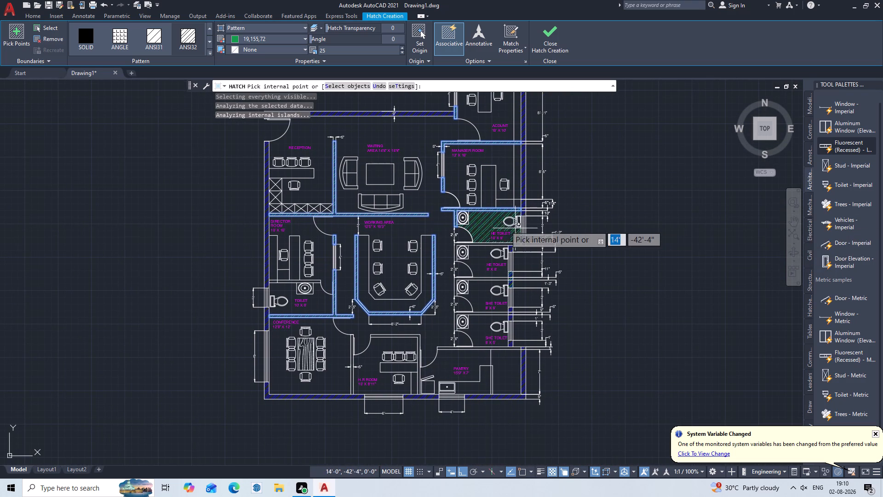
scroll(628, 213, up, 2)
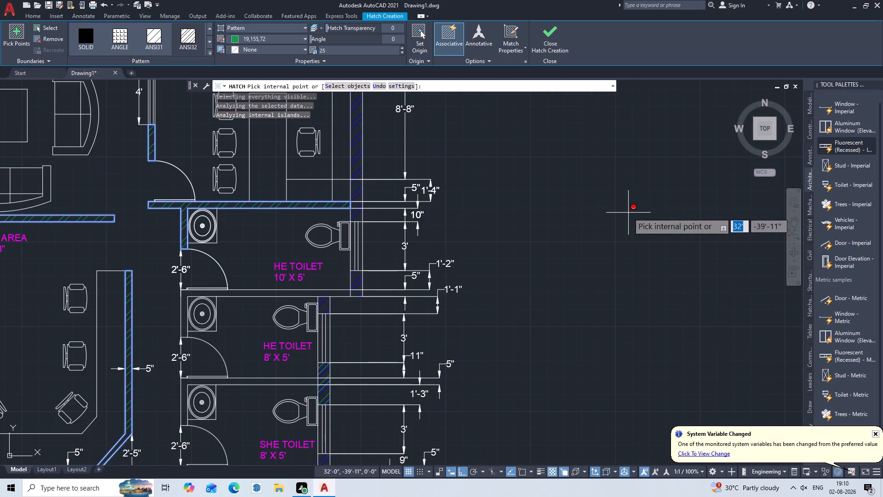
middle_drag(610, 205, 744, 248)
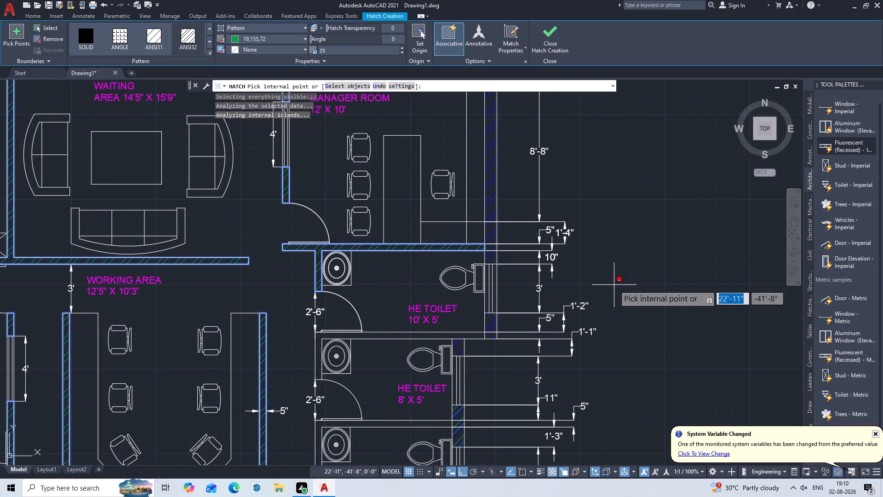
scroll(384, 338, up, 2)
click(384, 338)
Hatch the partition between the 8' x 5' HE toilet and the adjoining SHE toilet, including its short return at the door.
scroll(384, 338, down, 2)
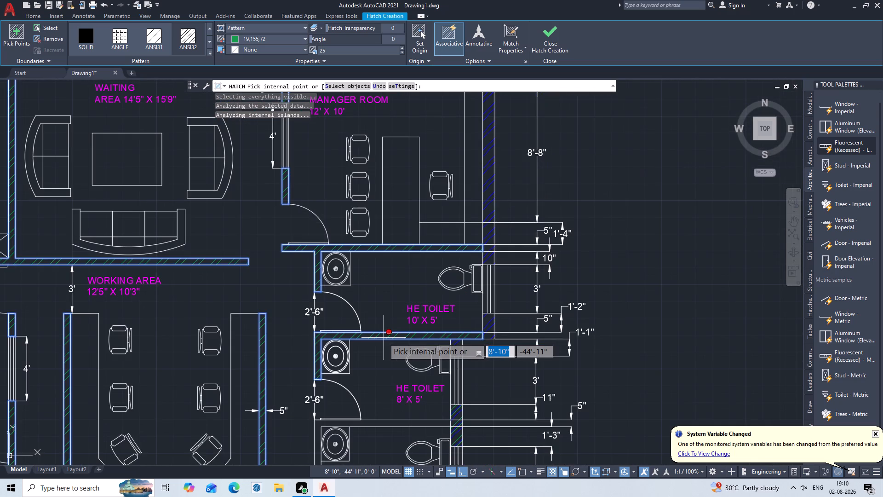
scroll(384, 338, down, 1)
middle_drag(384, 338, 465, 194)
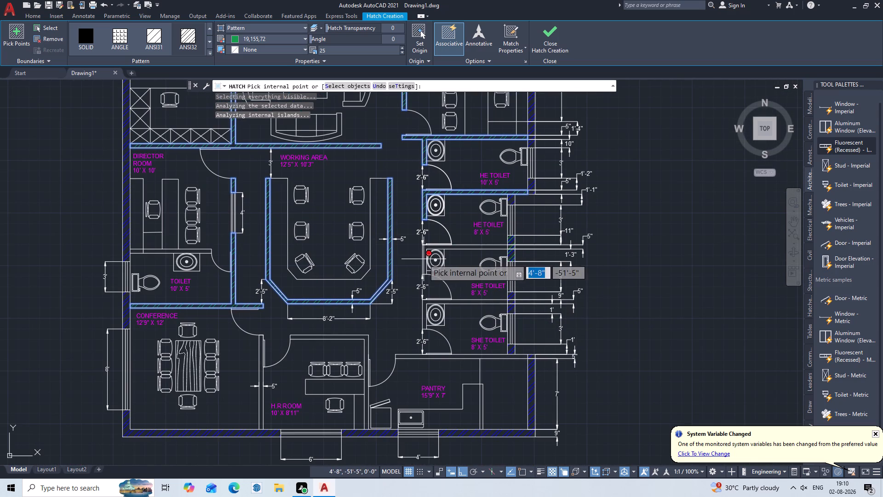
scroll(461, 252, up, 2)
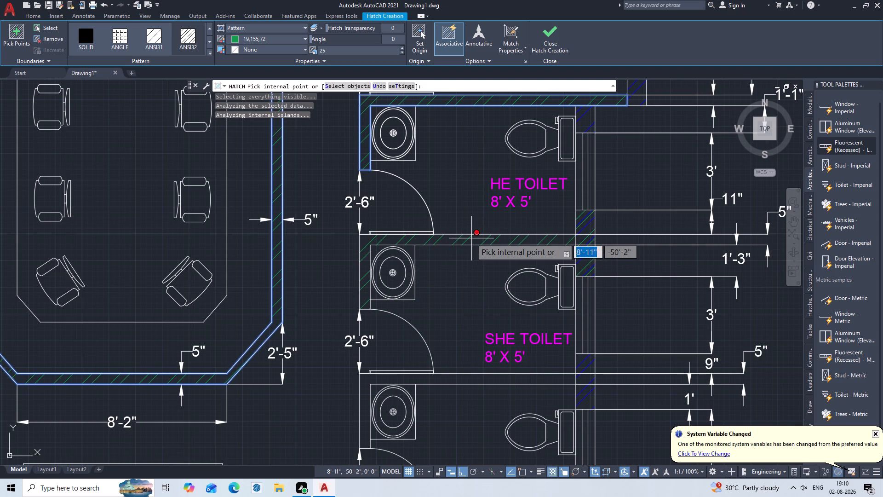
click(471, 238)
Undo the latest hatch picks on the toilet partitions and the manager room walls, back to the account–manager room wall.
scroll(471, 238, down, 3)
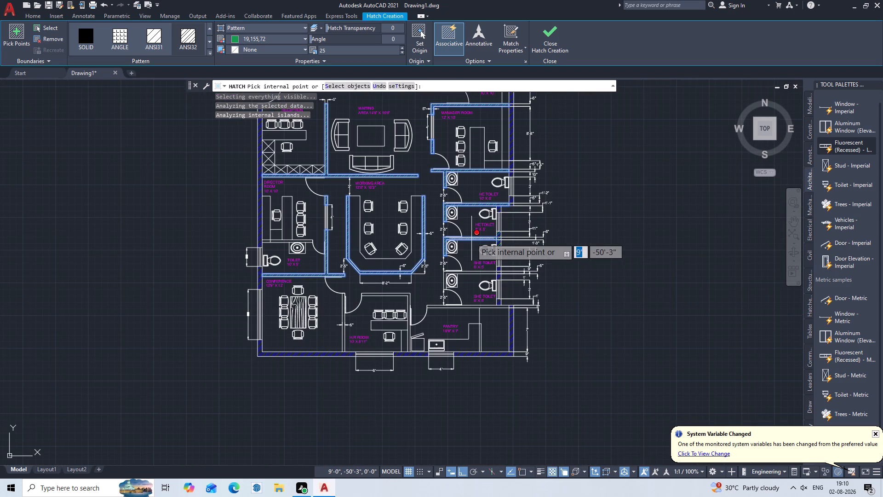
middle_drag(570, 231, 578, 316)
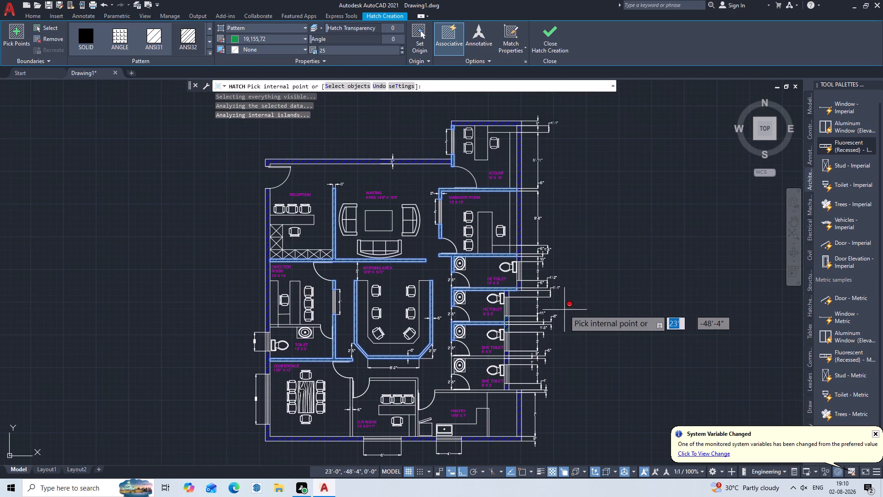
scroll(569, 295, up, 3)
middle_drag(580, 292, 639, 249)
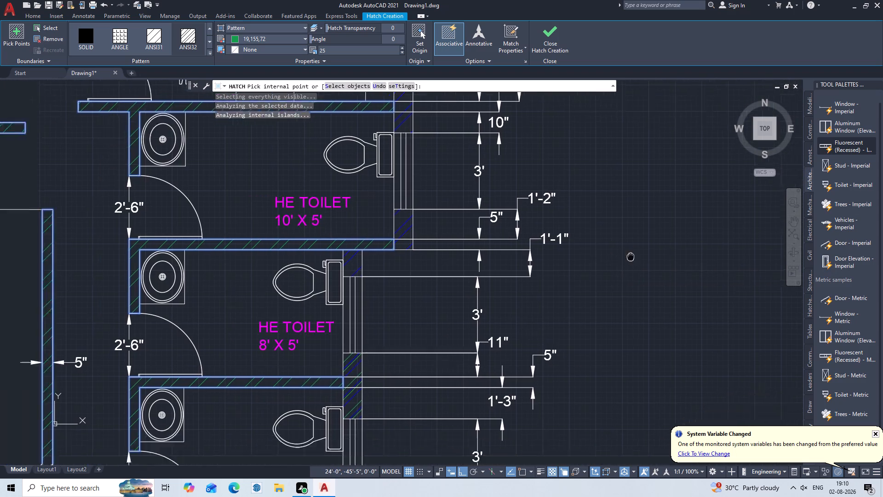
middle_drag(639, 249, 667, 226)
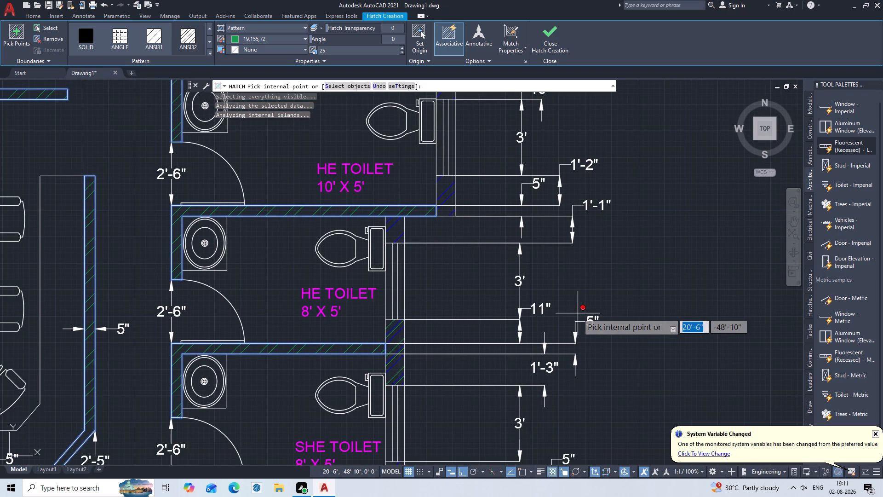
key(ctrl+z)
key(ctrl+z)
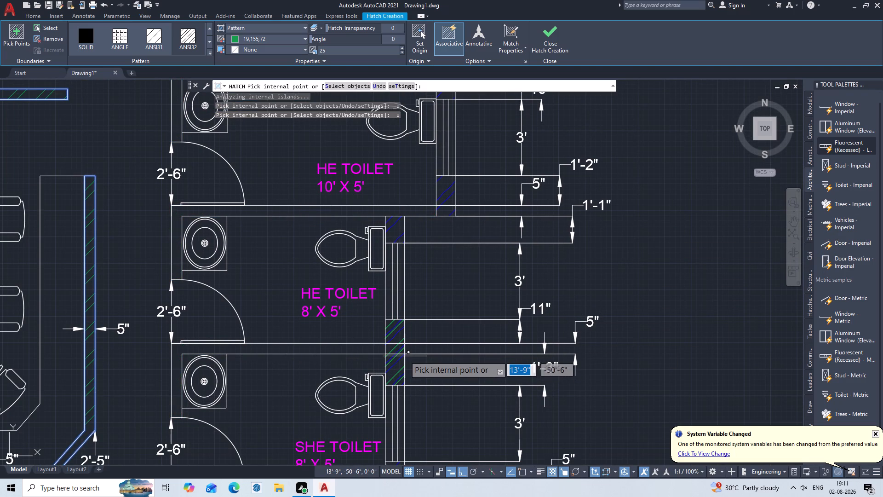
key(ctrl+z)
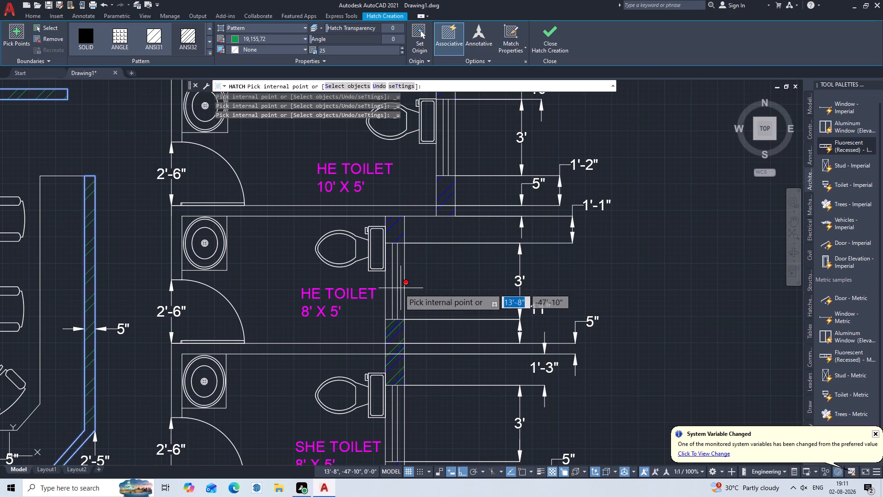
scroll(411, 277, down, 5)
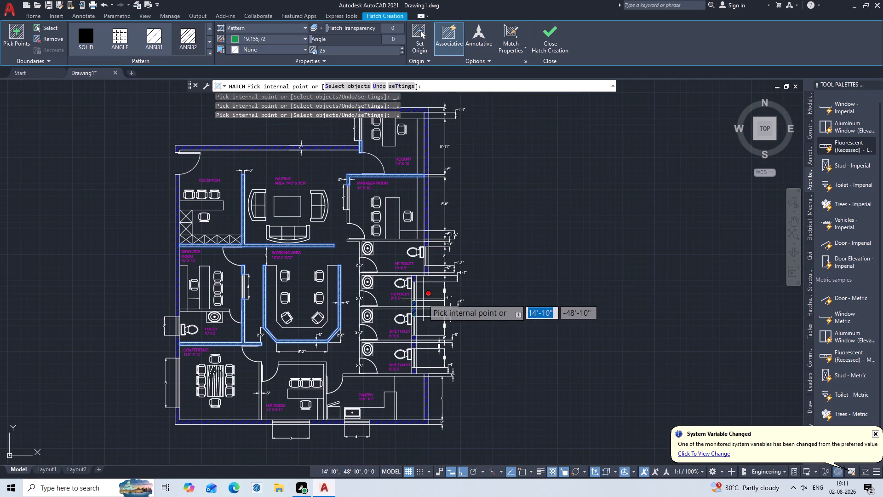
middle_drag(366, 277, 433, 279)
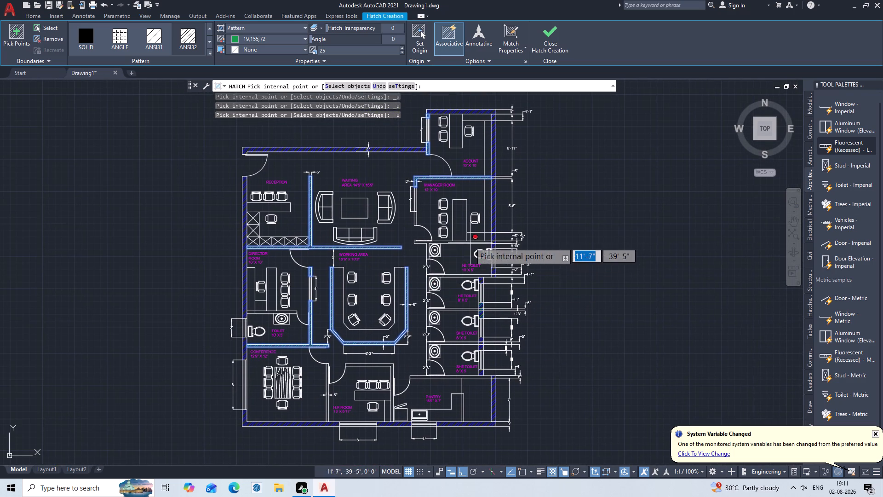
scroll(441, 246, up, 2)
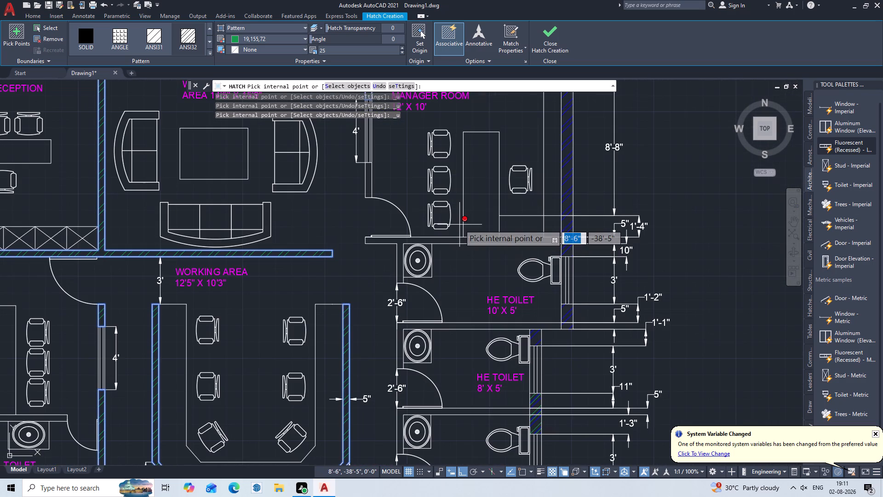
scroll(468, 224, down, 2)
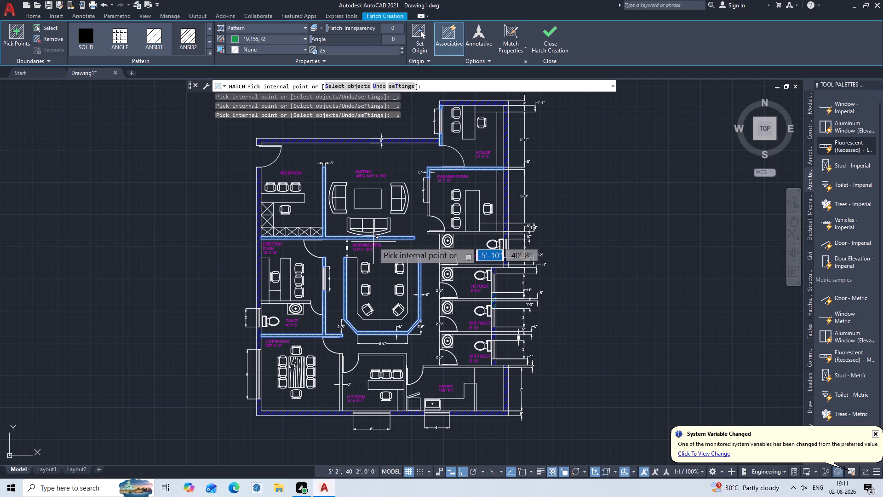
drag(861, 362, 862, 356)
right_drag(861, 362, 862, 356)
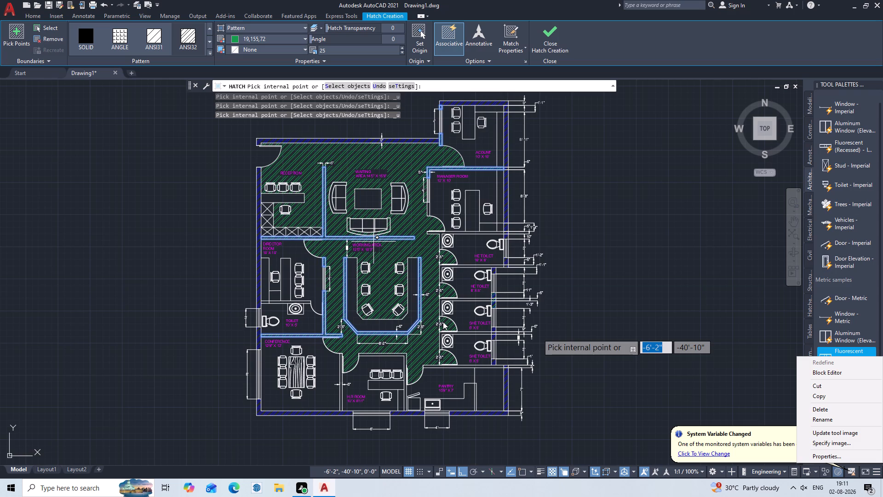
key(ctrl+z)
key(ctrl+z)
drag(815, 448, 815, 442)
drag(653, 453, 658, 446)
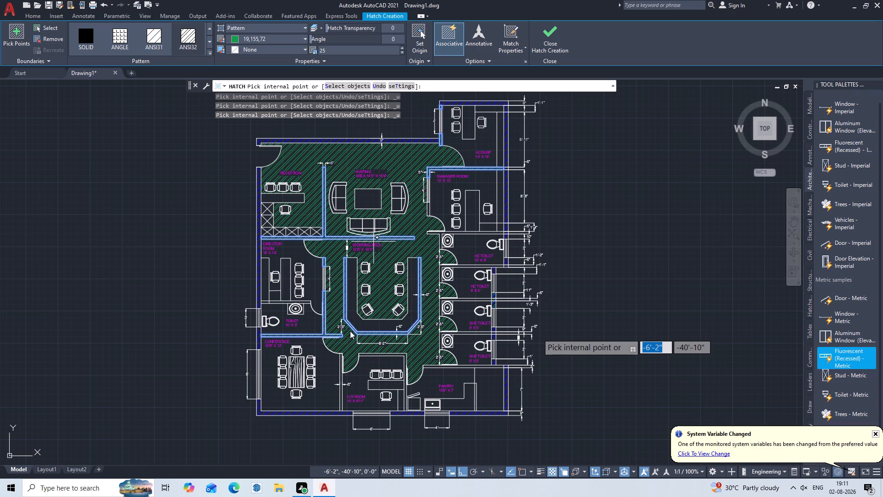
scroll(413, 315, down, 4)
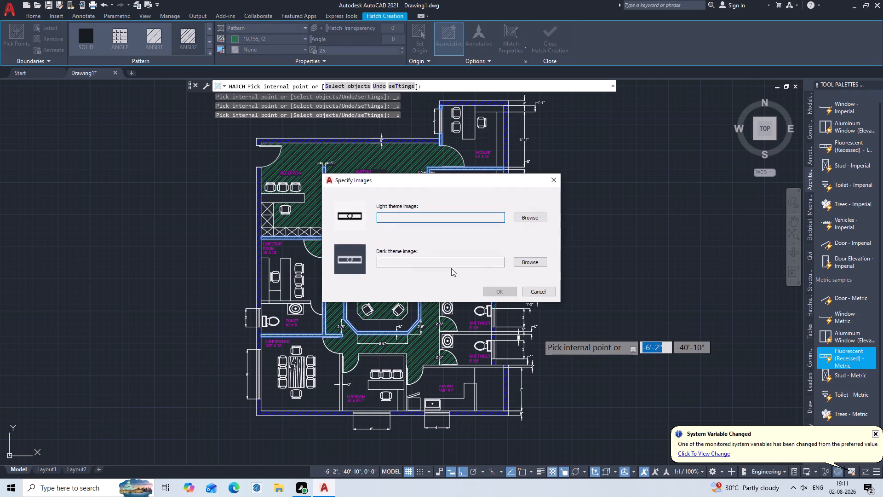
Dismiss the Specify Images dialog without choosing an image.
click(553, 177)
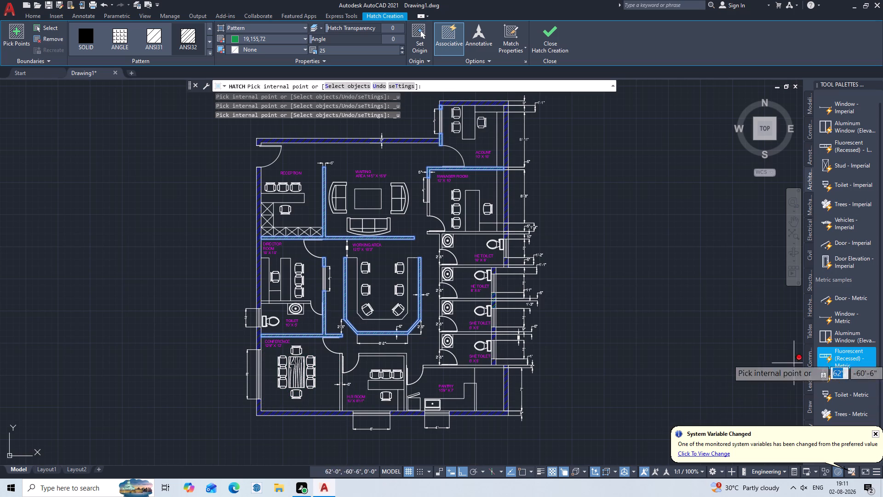
Hatch the 5" H.R. room partitions: the wall shared with the conference room and the L-shaped wall facing the working area and pantry.
middle_drag(604, 348, 607, 347)
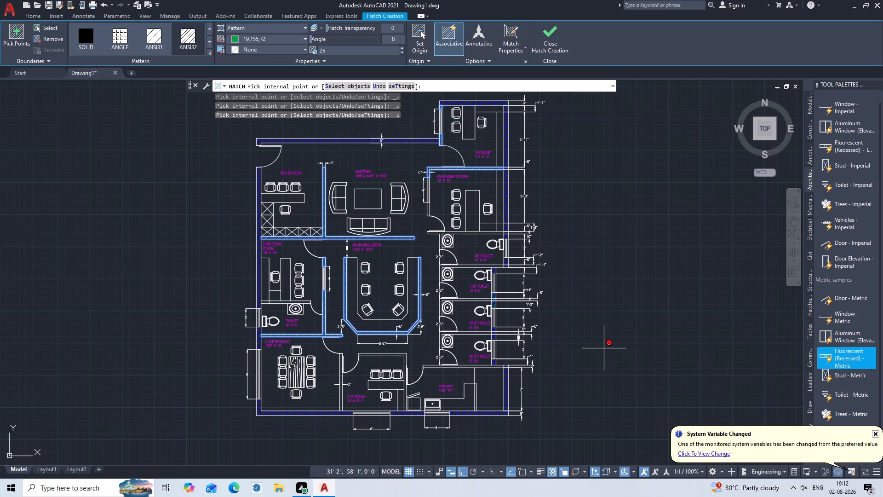
middle_drag(607, 347, 608, 294)
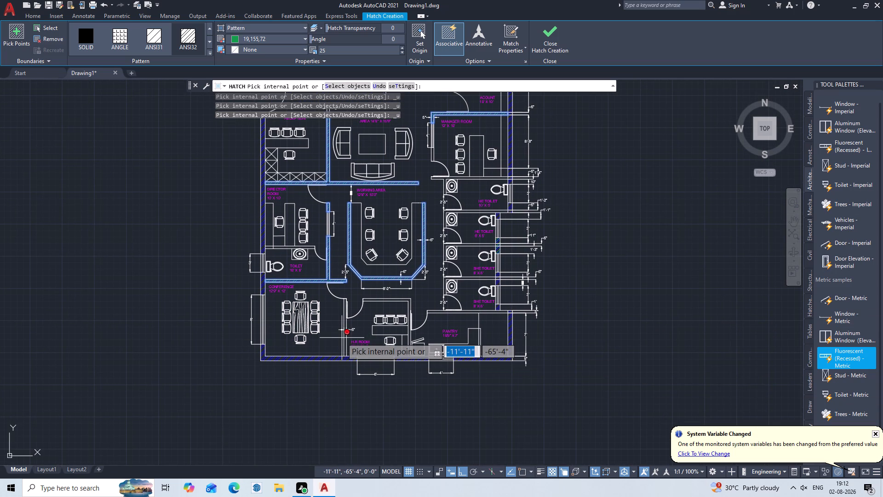
scroll(342, 337, up, 5)
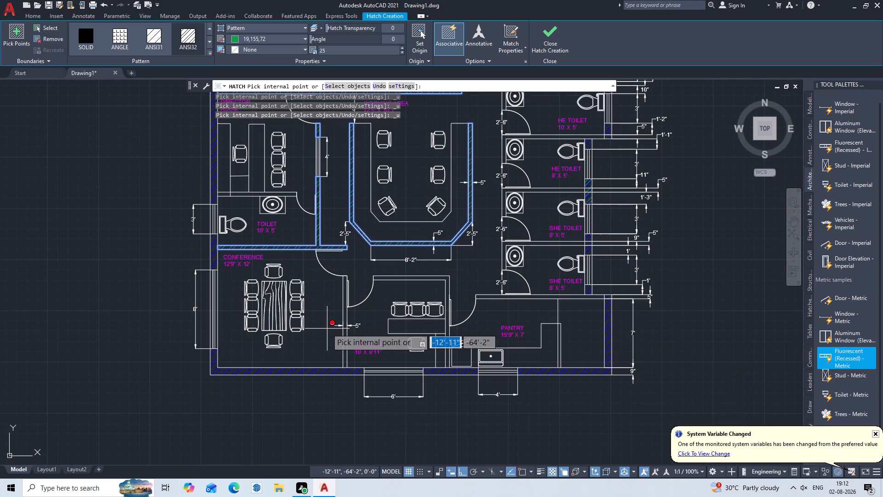
middle_click(338, 347)
scroll(338, 347, up, 2)
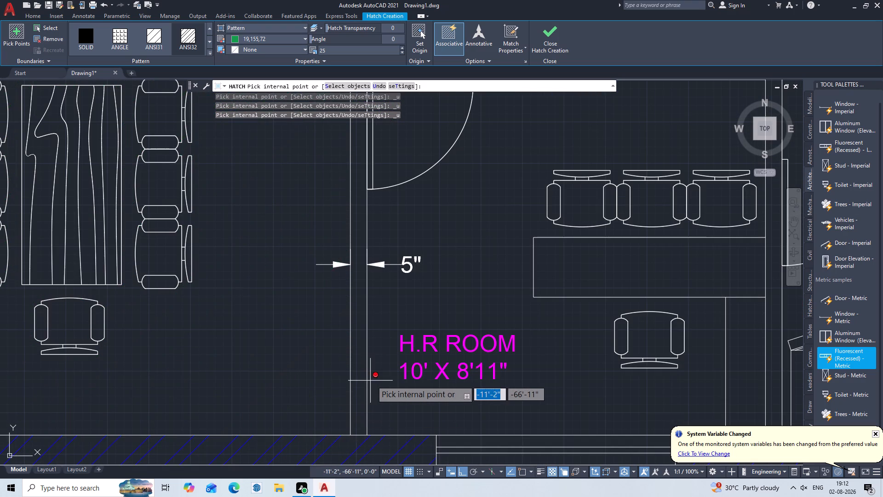
click(361, 369)
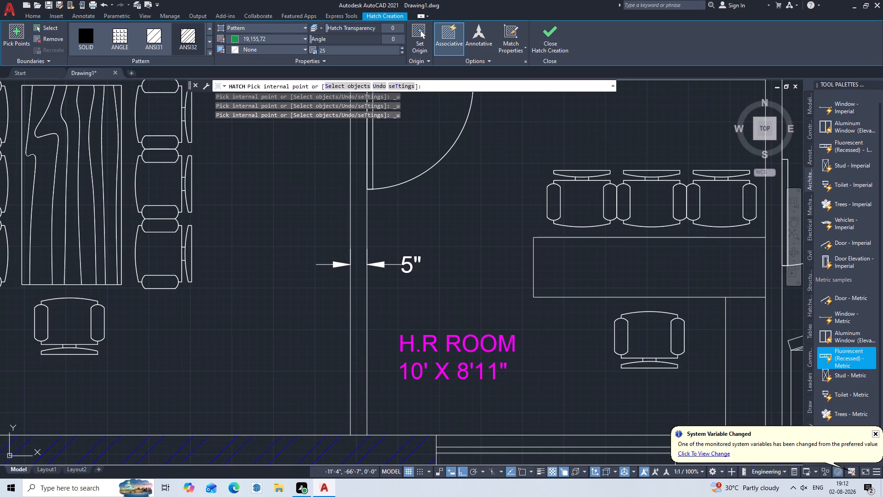
scroll(361, 369, down, 2)
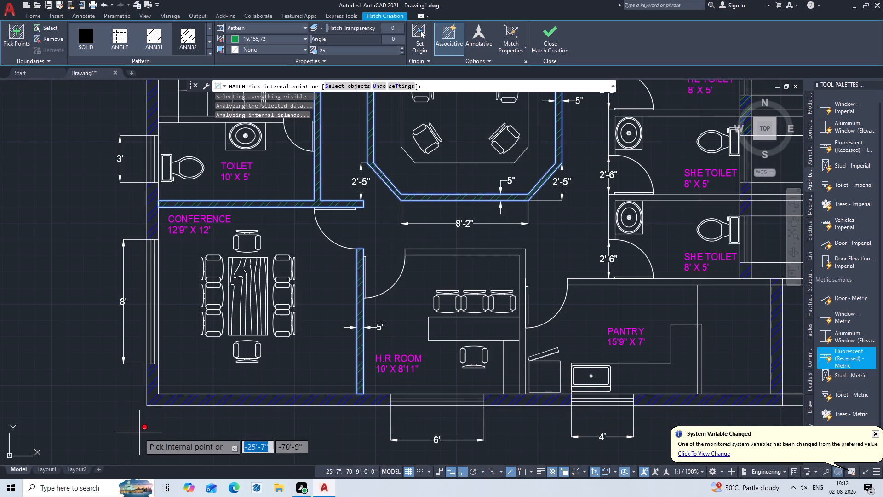
click(487, 252)
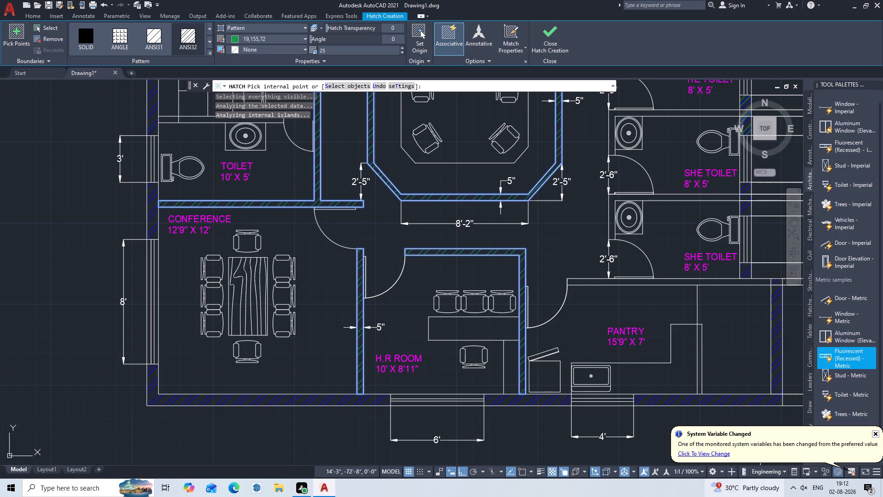
Hatch the 5" wall between the pantry and the adjoining 8' x 5' SHE toilet.
scroll(535, 416, down, 1)
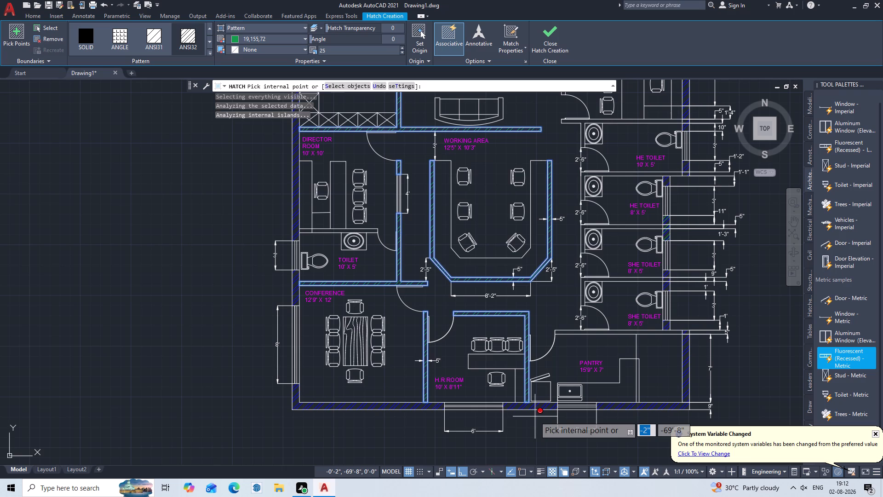
middle_drag(535, 416, 353, 353)
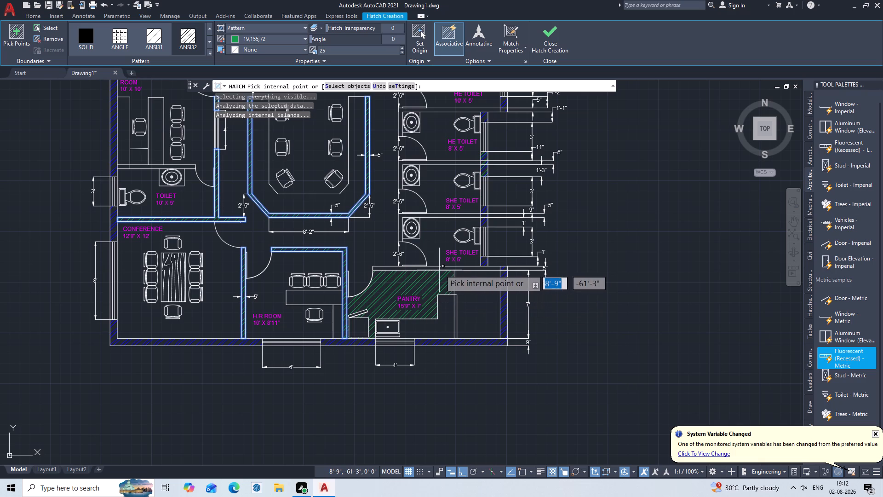
scroll(466, 278, up, 2)
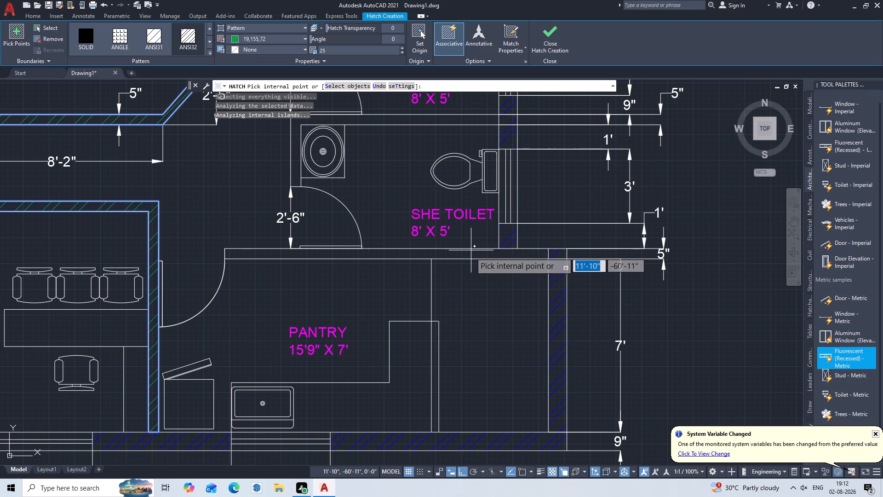
click(470, 252)
click(470, 253)
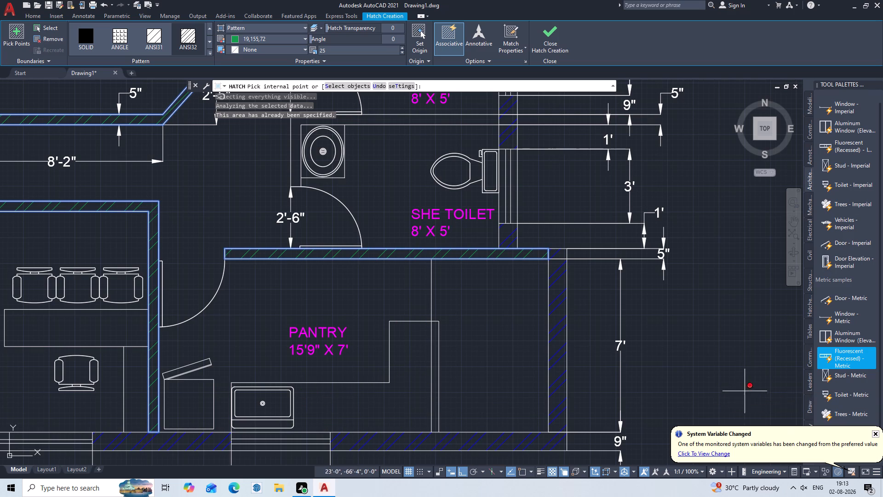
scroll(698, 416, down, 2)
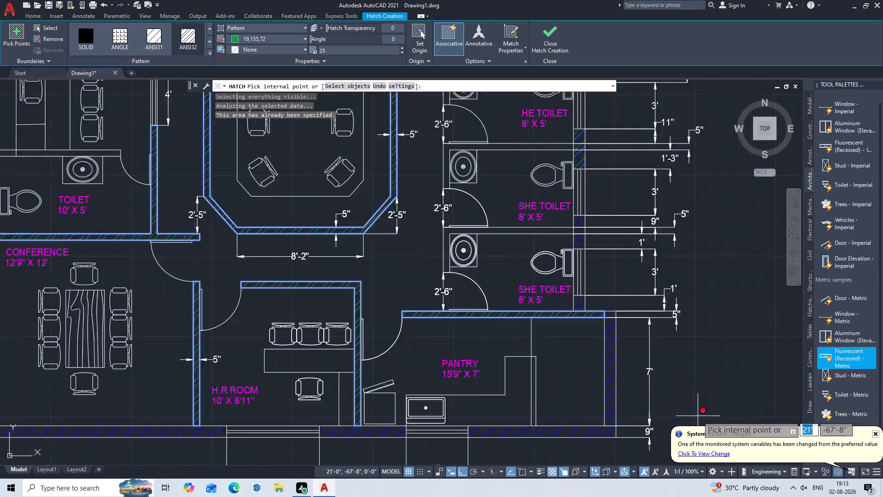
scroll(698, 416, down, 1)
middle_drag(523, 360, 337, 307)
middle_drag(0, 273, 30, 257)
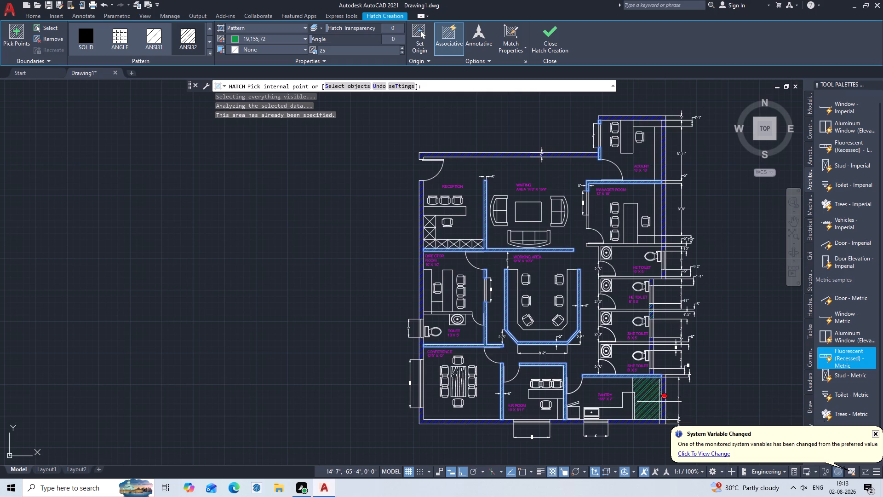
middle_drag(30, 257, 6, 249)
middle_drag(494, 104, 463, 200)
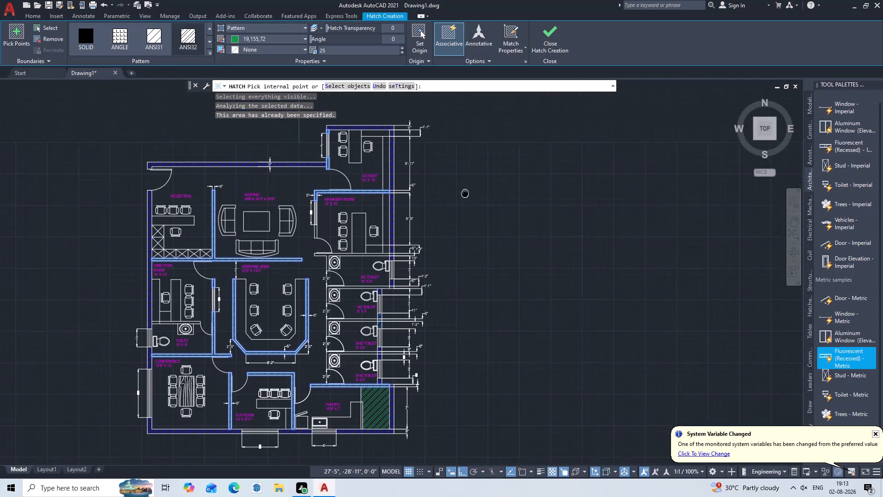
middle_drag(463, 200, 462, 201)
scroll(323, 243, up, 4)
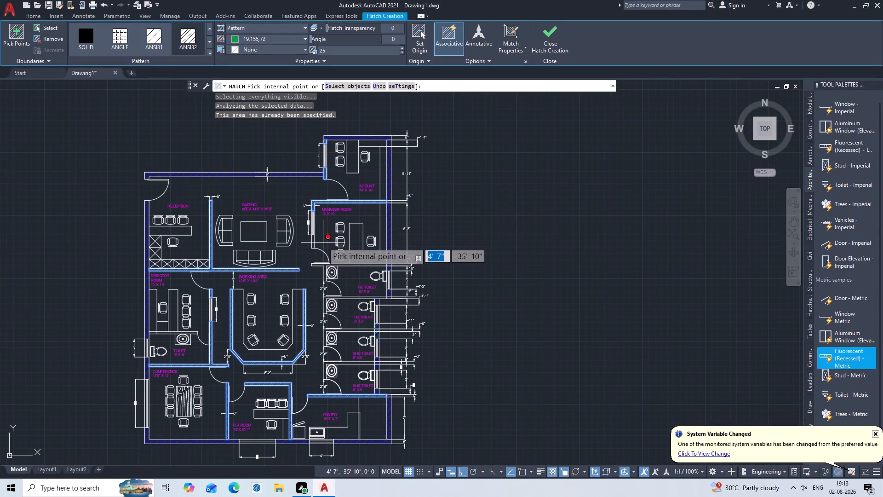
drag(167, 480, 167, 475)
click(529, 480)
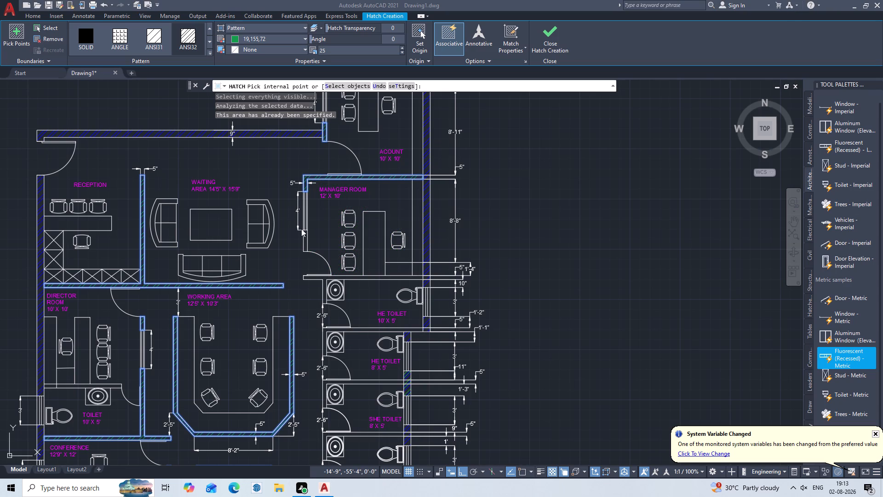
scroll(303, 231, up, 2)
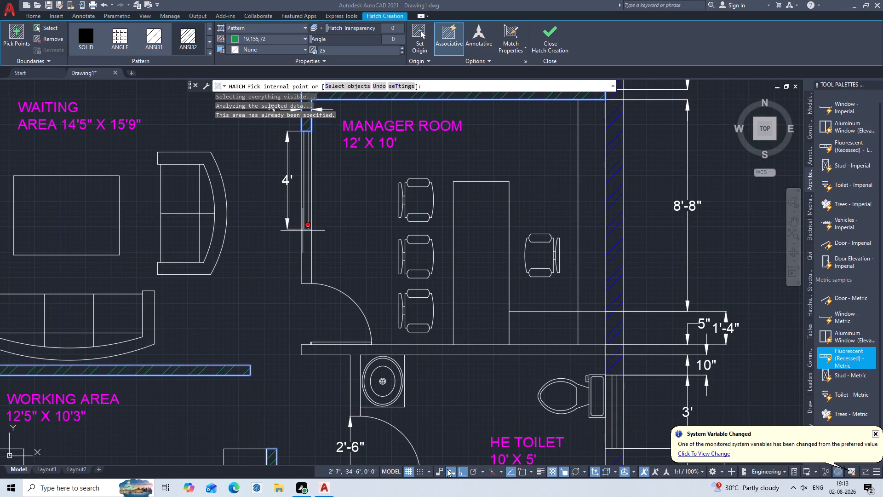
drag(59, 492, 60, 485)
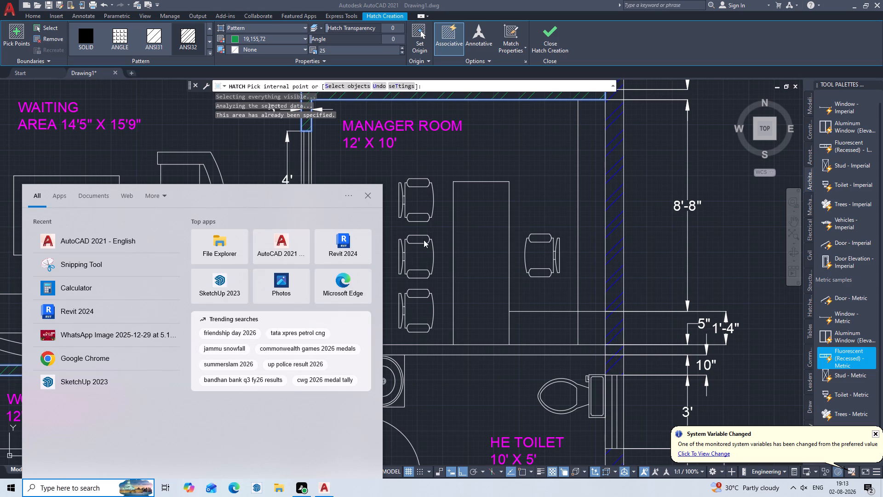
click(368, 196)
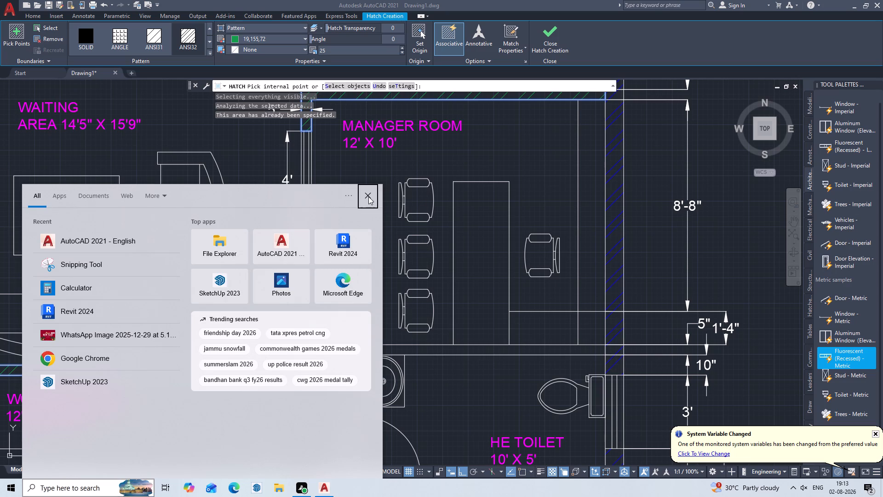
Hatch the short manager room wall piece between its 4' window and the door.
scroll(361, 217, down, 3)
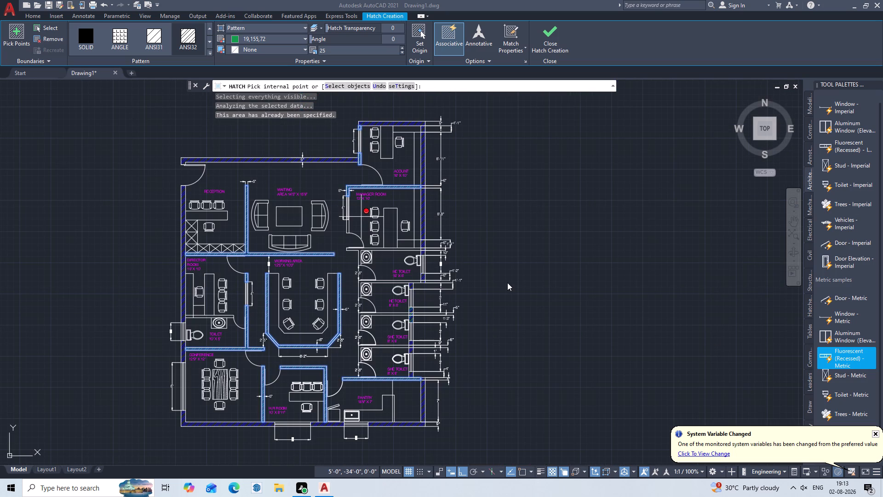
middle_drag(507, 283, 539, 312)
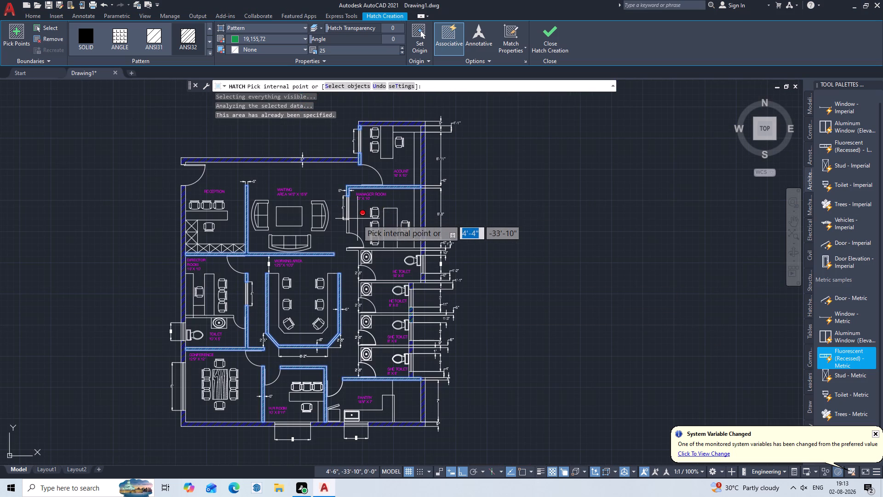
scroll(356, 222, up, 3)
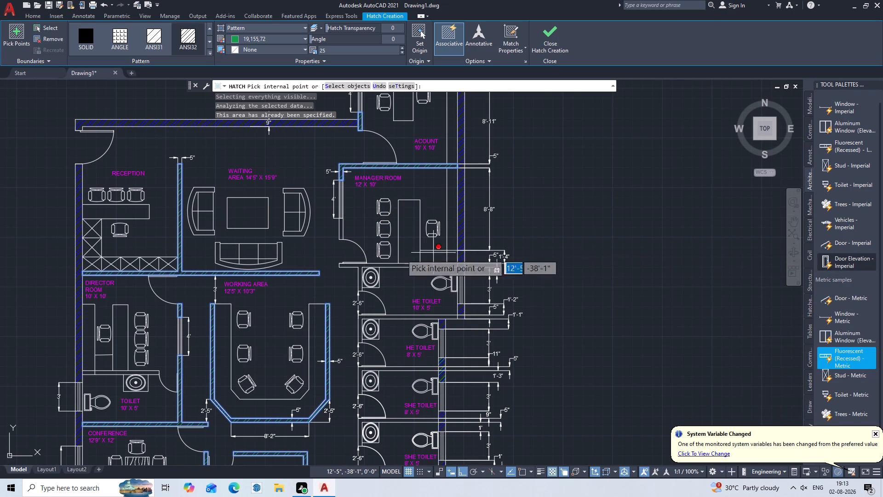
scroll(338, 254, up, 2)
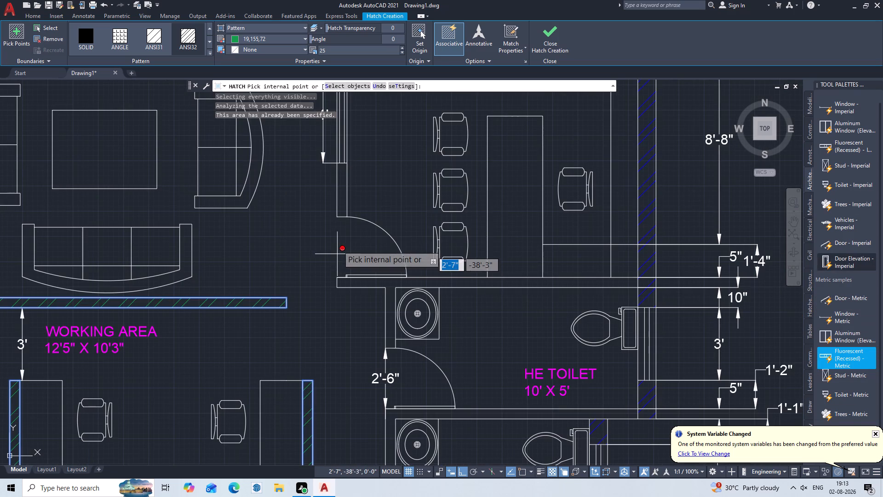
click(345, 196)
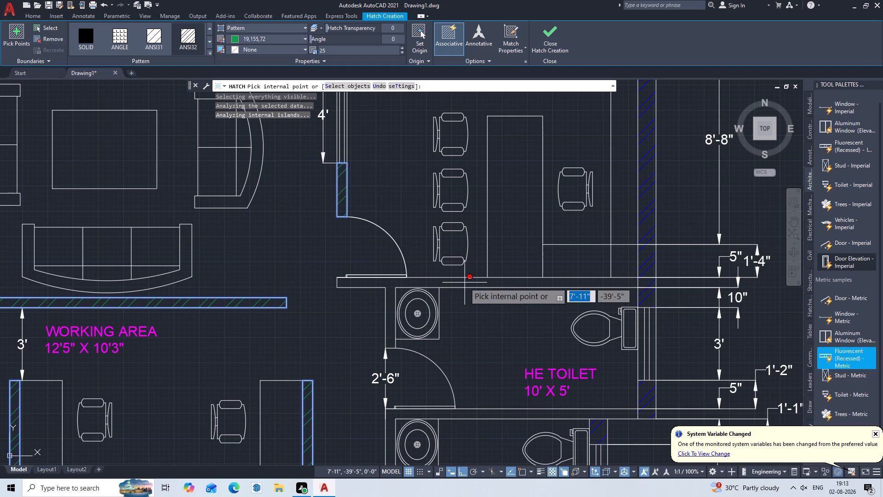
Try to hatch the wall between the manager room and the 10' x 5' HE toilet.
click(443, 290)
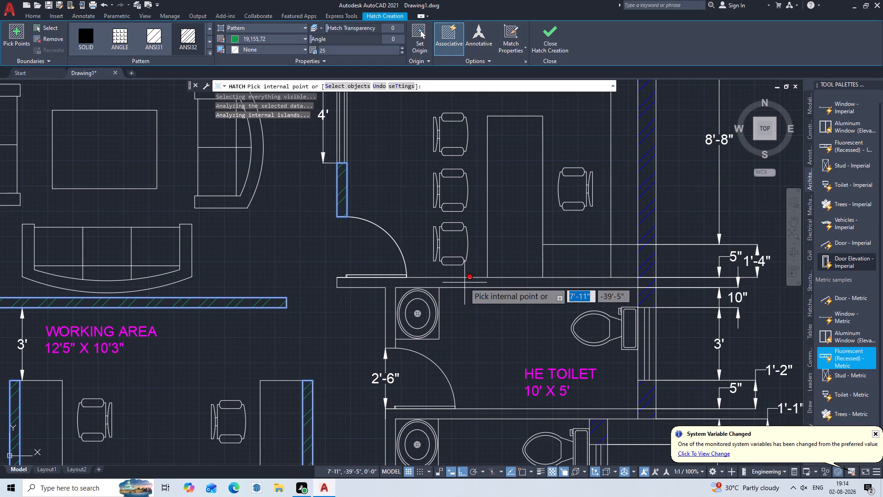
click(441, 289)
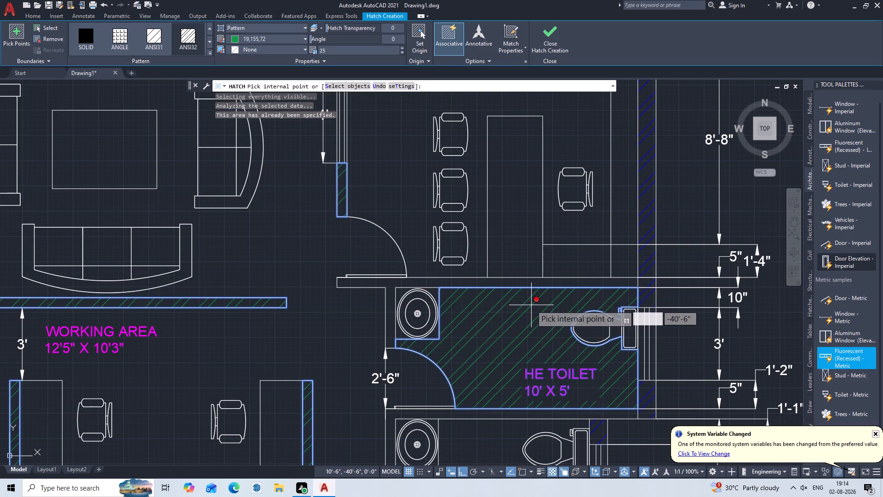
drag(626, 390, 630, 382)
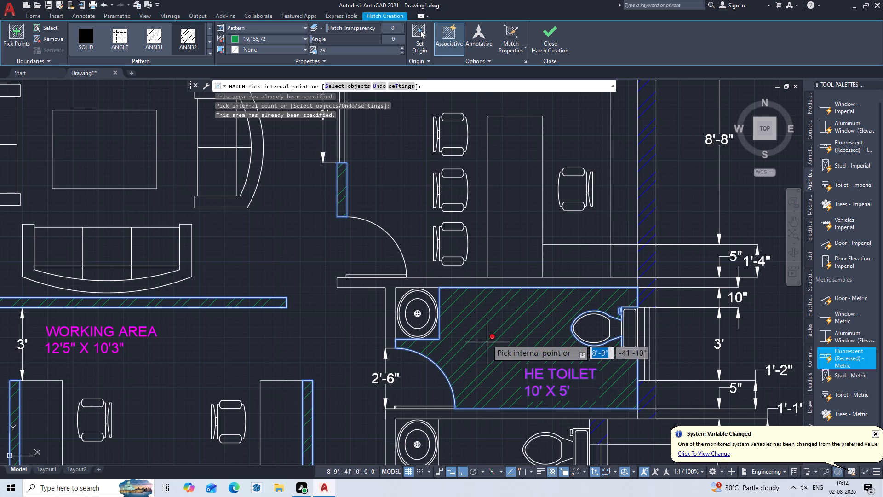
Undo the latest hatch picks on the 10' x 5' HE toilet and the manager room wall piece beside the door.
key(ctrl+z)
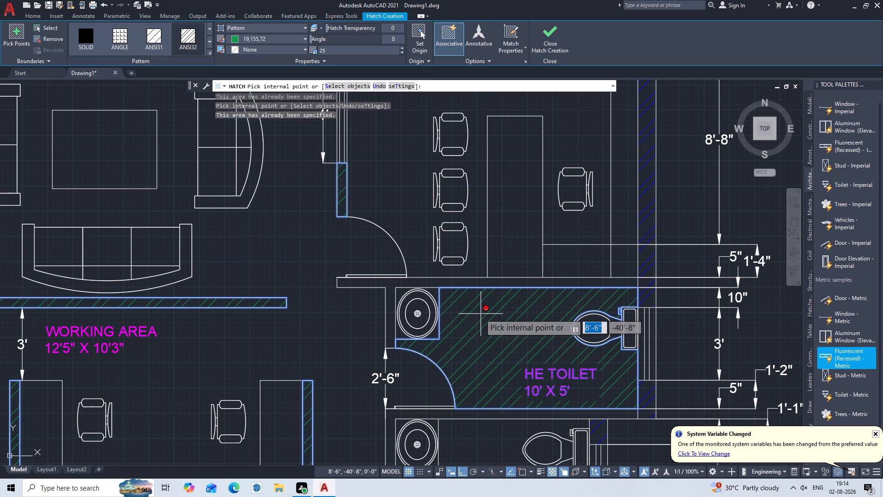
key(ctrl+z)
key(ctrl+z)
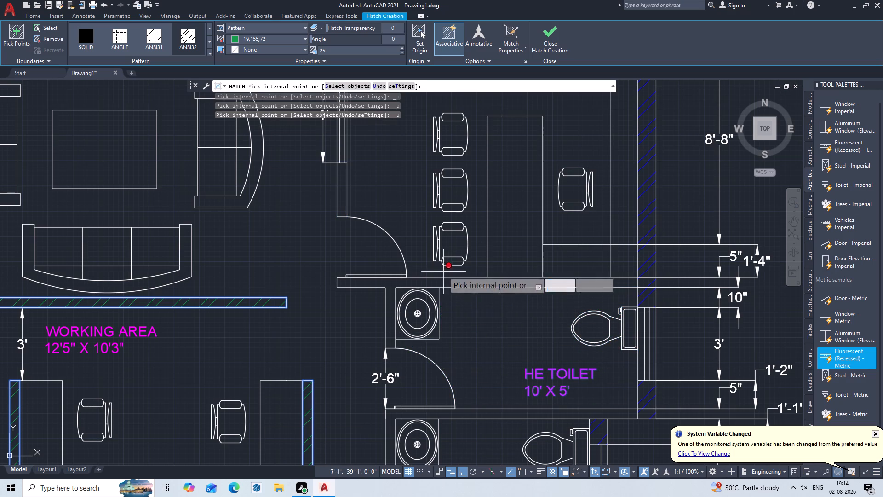
Hatch the wall between the manager room and the 10' x 5' HE toilet, including the short return at the toilet door.
click(392, 284)
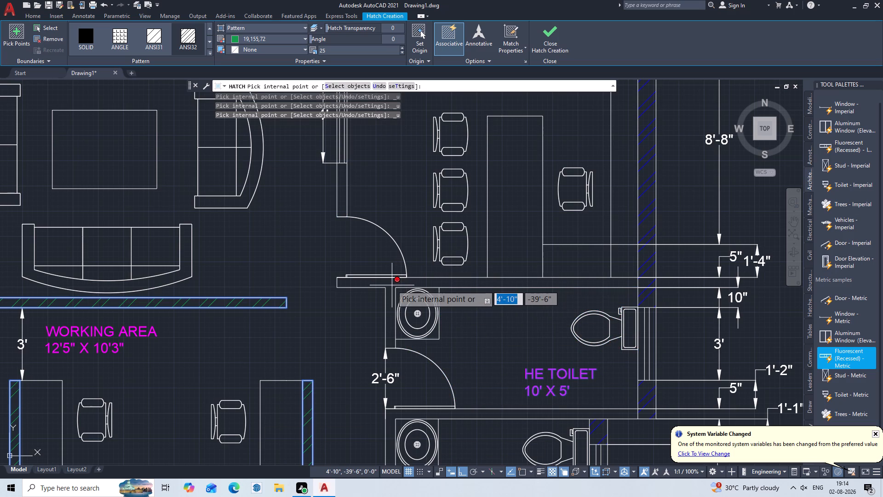
click(392, 284)
click(392, 284)
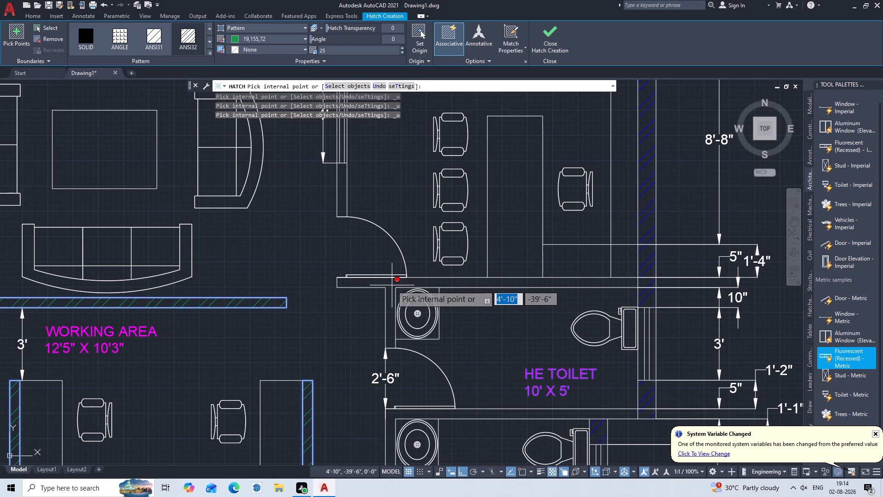
click(428, 266)
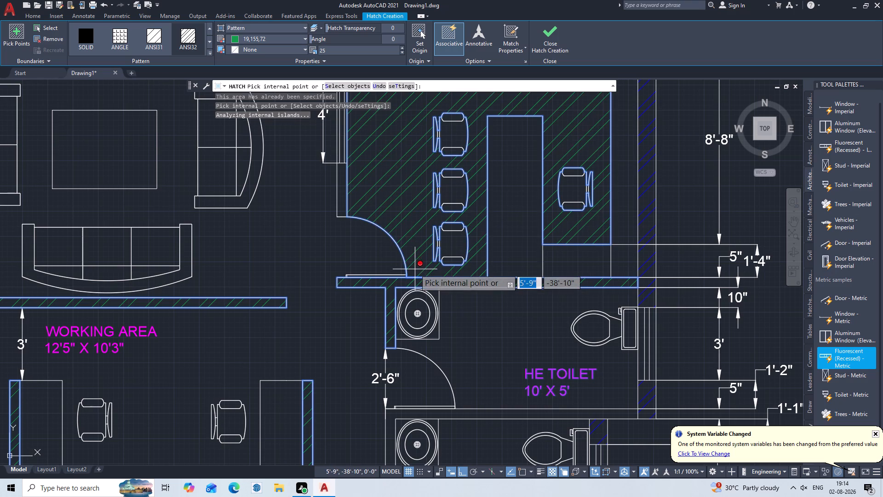
Undo the stray hatch on the manager room floor and hatch the short wall piece between its 4' window and the door.
key(ctrl+z)
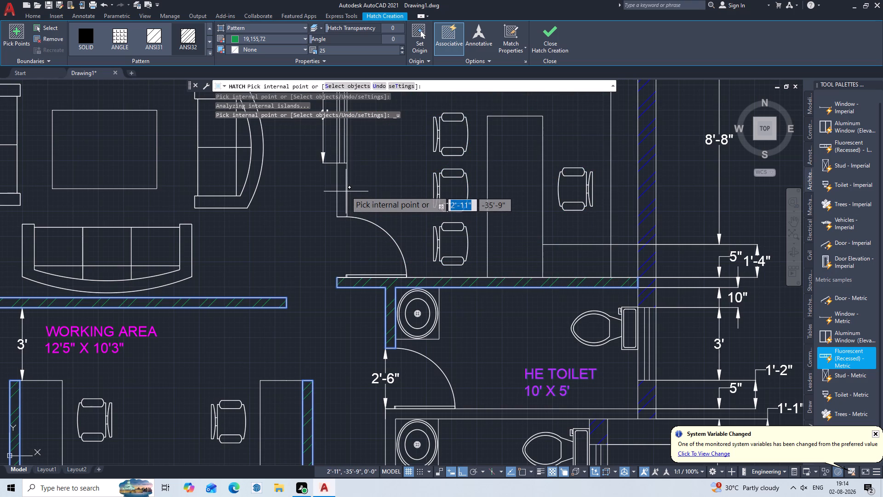
click(344, 166)
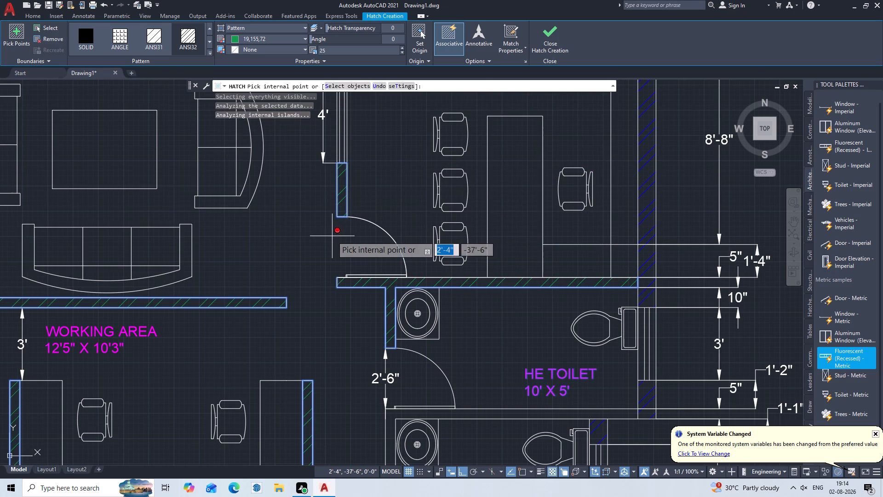
Hatch the wall between the 10' x 5' and 8' x 5' HE toilets, including the short return at the 8' x 5' toilet's door.
scroll(332, 236, down, 2)
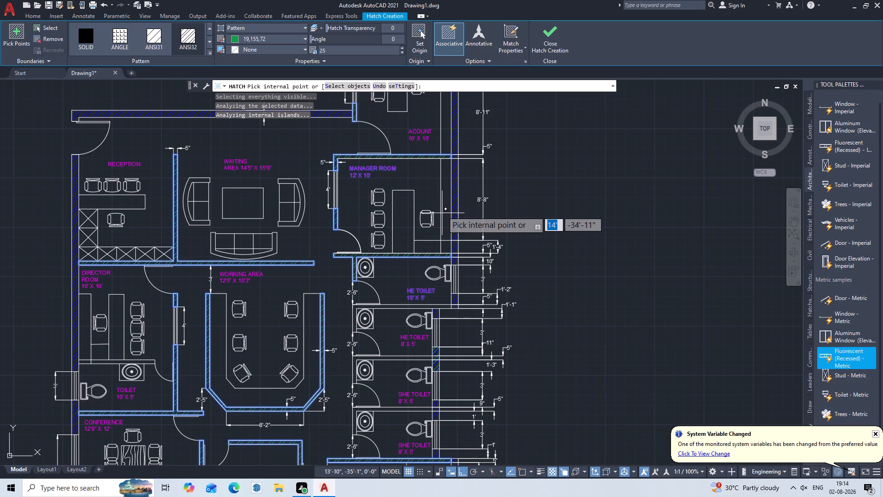
middle_drag(624, 258, 645, 232)
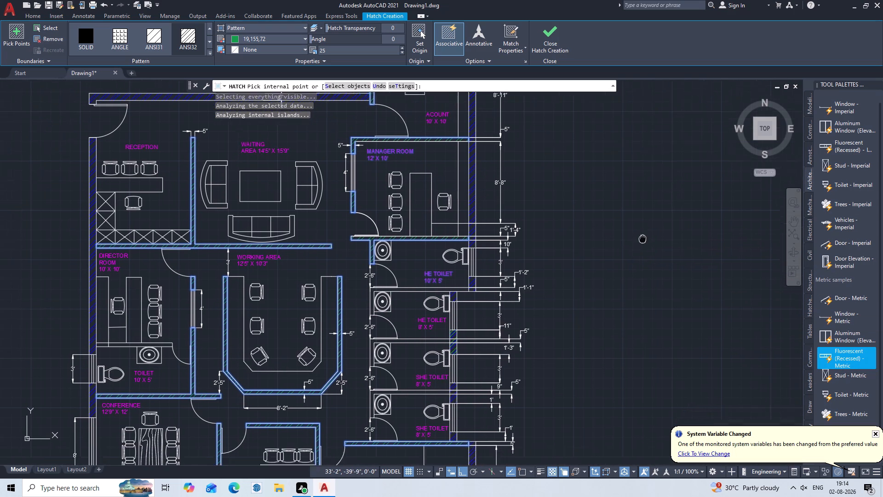
middle_drag(645, 232, 657, 206)
middle_click(658, 203)
middle_click(659, 200)
scroll(548, 313, up, 3)
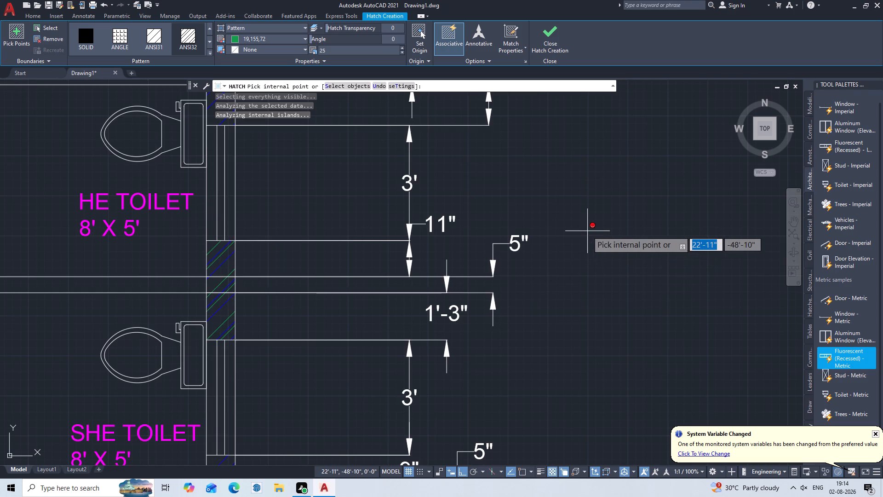
scroll(587, 231, down, 1)
scroll(663, 241, down, 1)
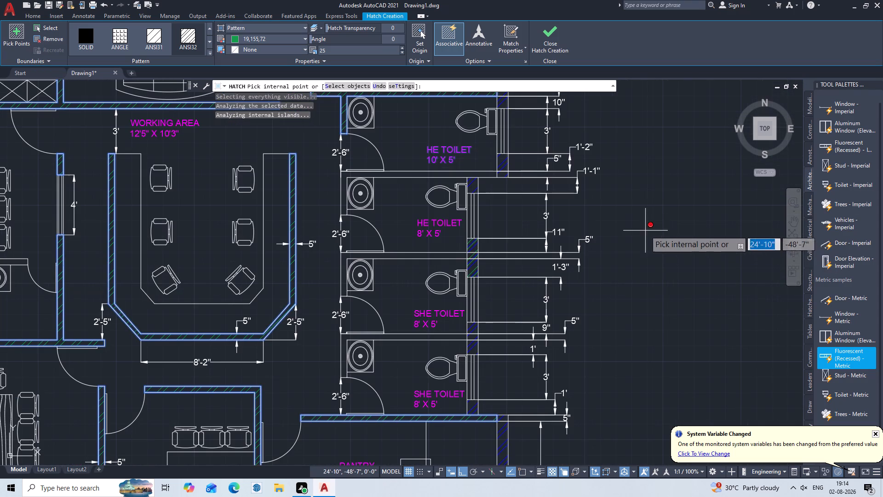
middle_drag(645, 231, 682, 293)
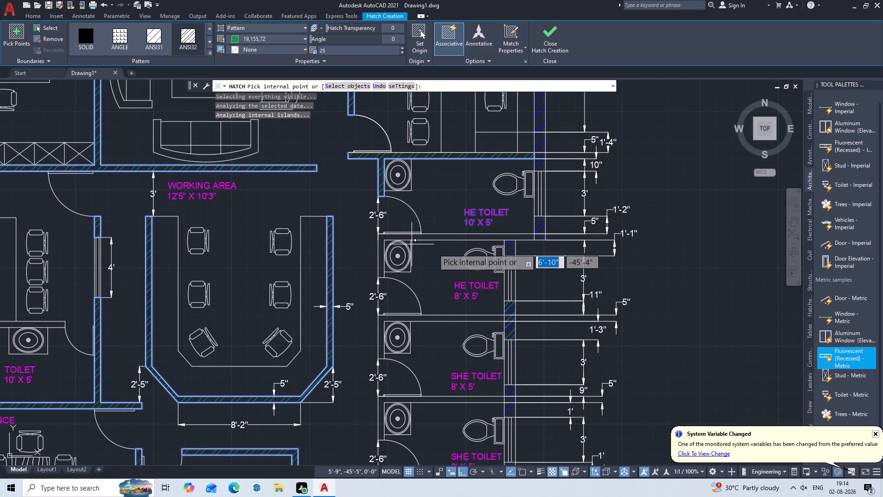
scroll(440, 246, up, 4)
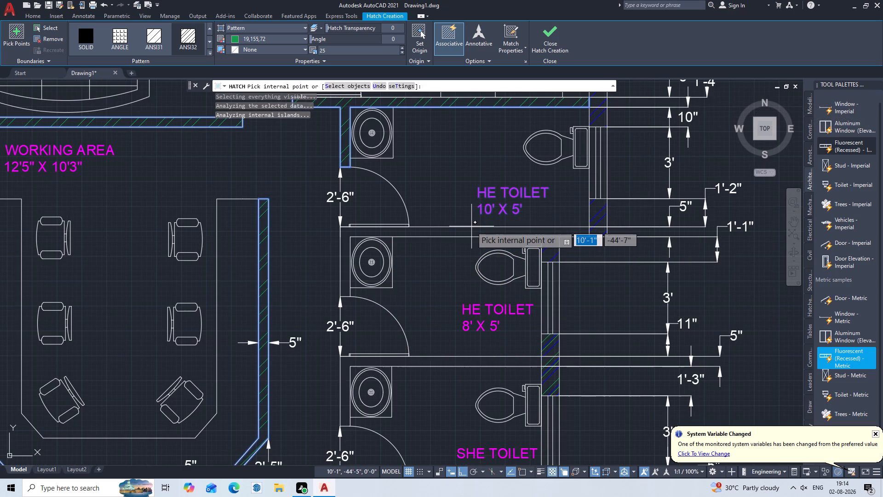
click(470, 233)
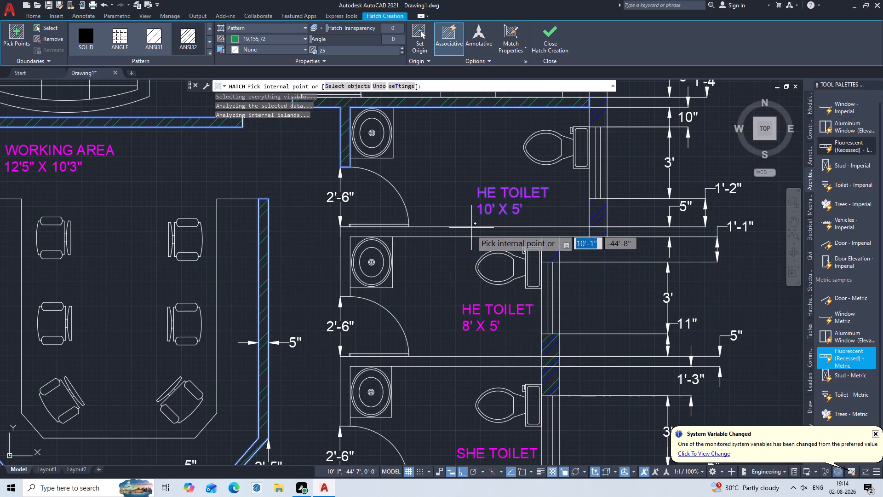
click(470, 233)
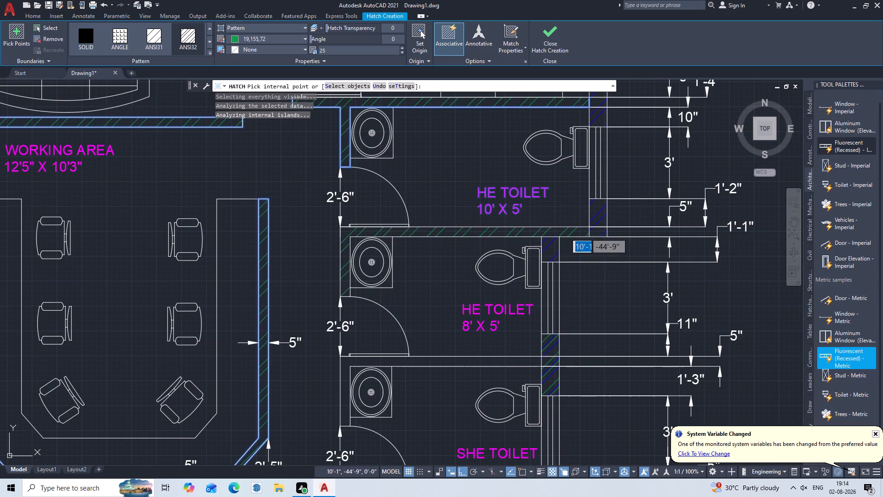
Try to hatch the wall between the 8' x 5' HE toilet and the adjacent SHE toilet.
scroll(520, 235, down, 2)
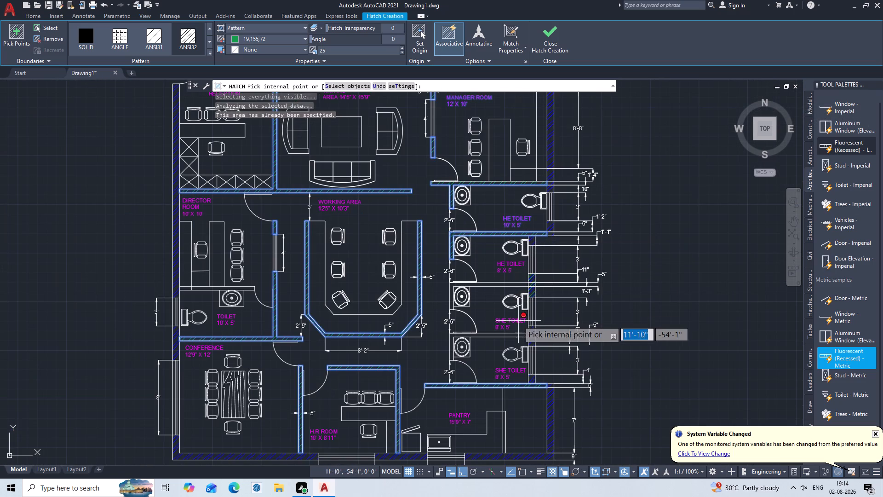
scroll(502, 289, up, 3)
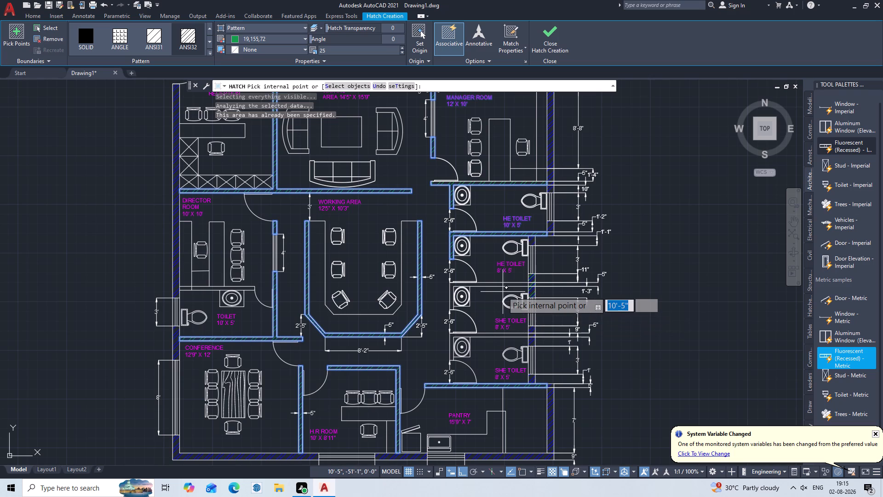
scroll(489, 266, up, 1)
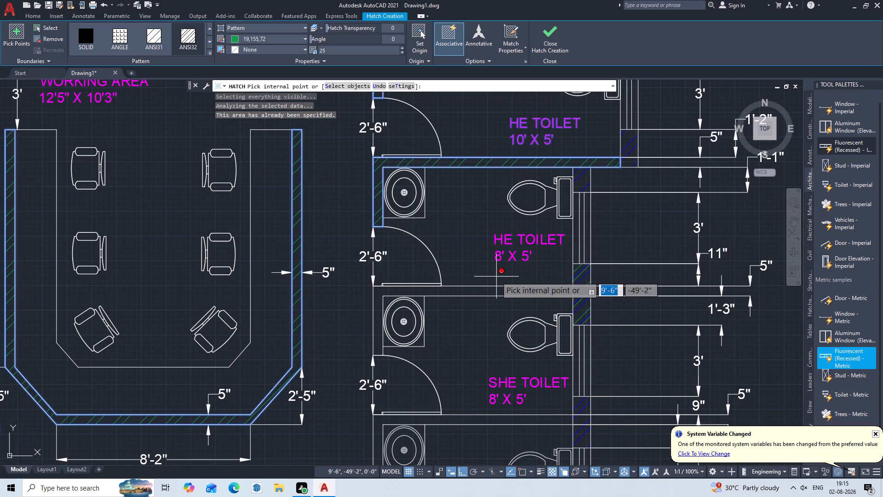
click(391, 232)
Accept the green partition hatches picked so far and end the Hatch command.
right_click(391, 232)
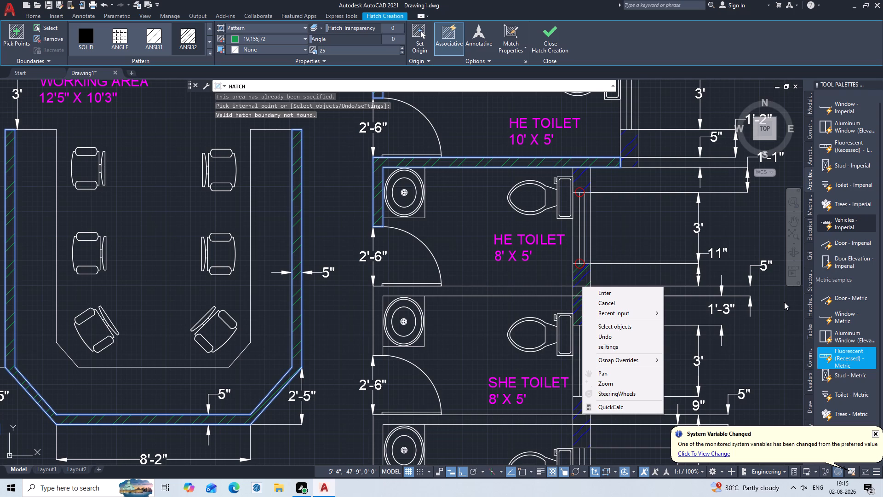
scroll(784, 302, down, 3)
scroll(599, 175, down, 5)
scroll(405, 133, down, 7)
scroll(882, 341, down, 3)
scroll(882, 234, down, 13)
click(607, 293)
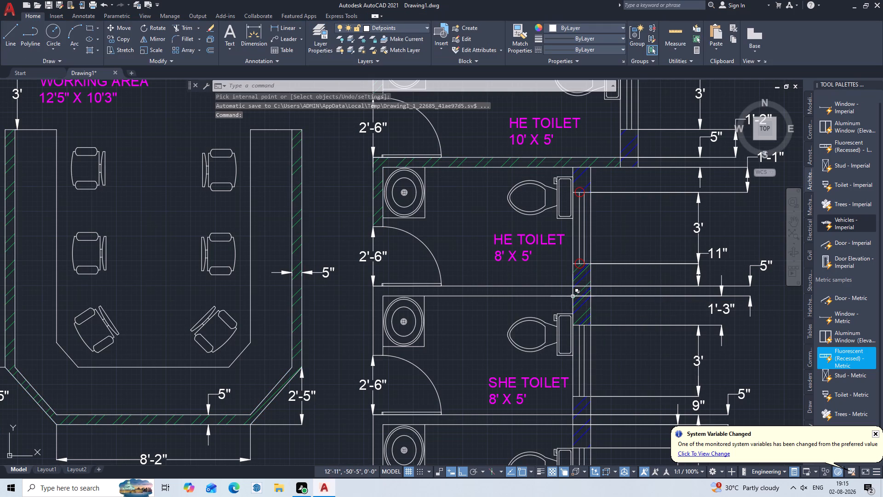
Delete the green hatch overlapping the blue one on the outer wall piece between the 8' x 5' HE toilet and adjacent SHE toilet windows.
scroll(573, 296, up, 2)
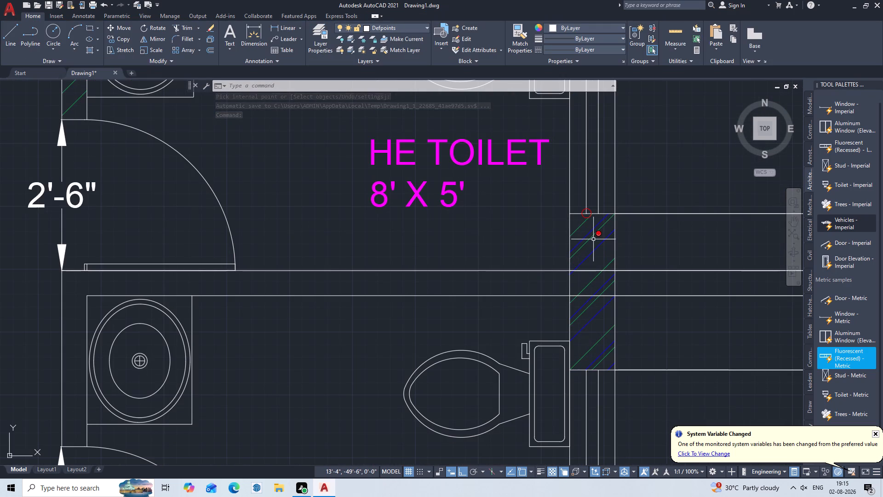
click(598, 234)
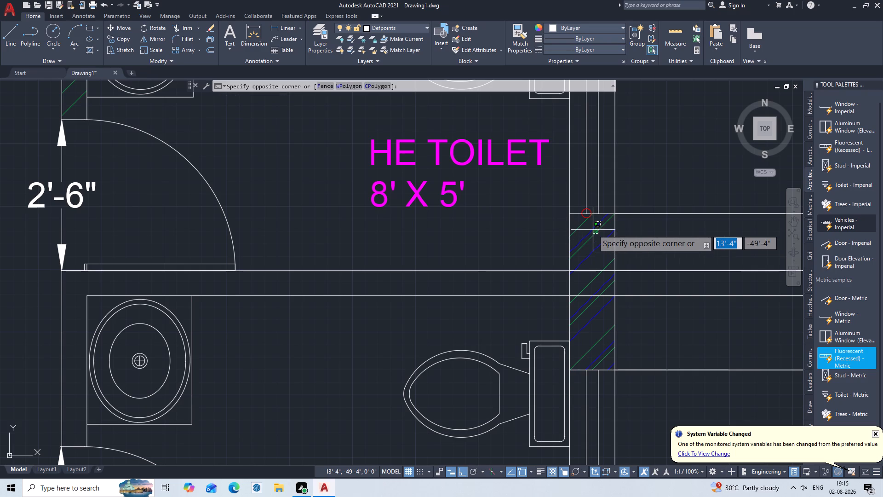
click(598, 234)
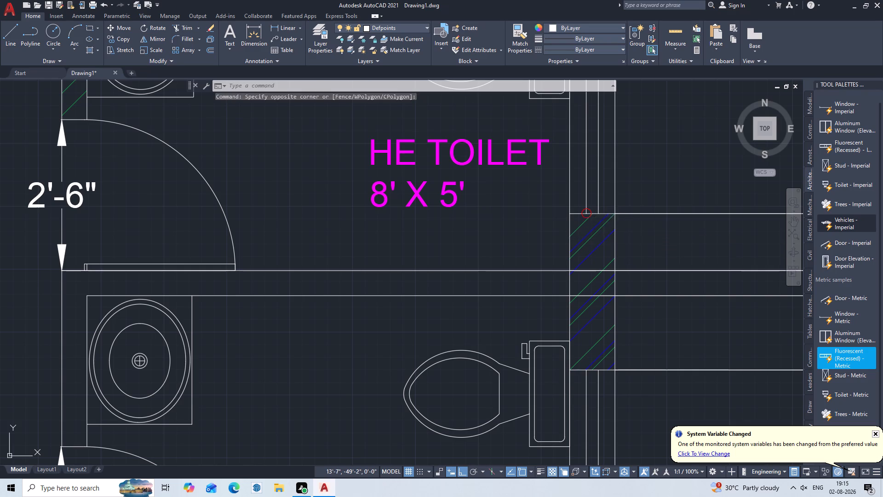
click(609, 218)
key(Delete)
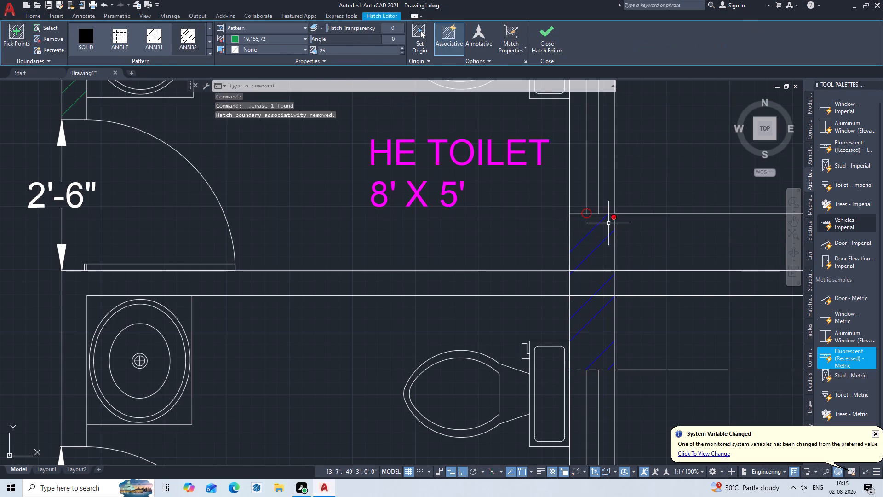
Hatch the wall between the 8' x 5' HE toilet and the adjacent SHE toilet with green ANSI32 at scale 25, including the door return.
key(h)
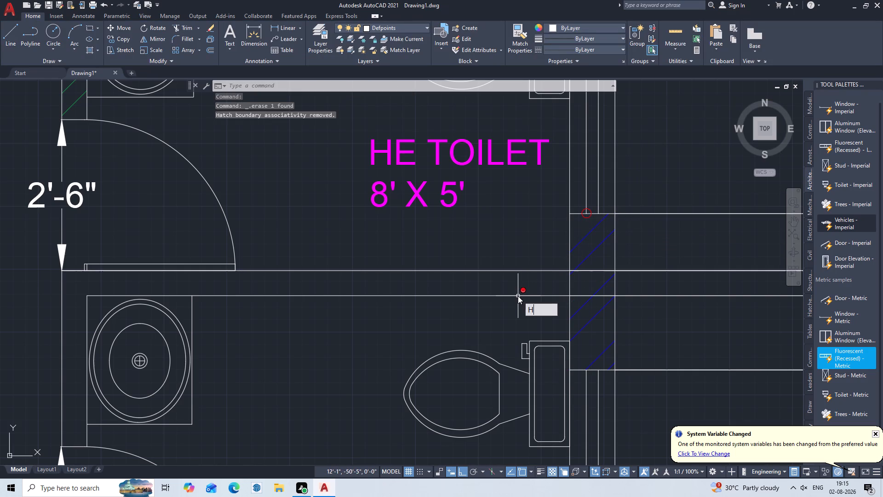
key(Return)
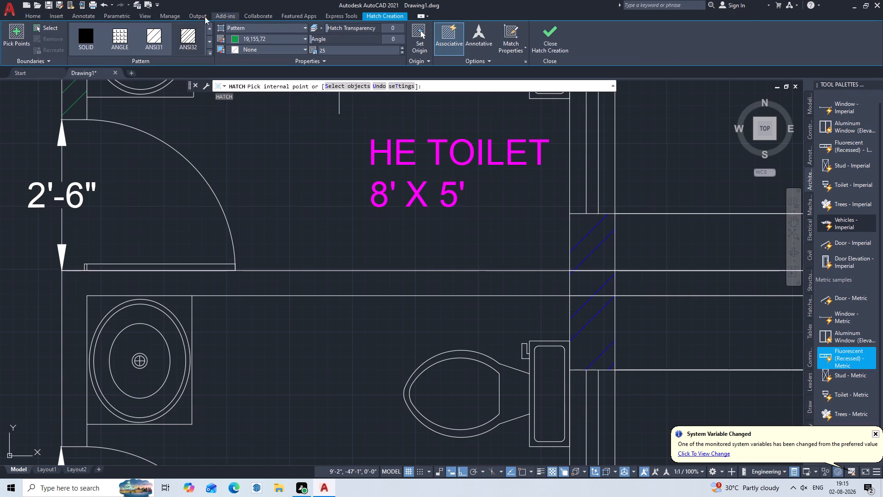
click(192, 35)
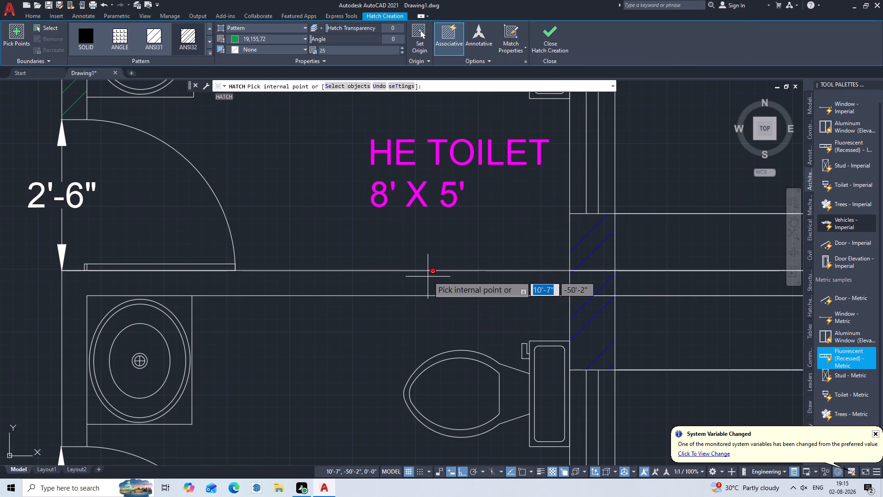
click(429, 277)
Hatch the wall between the two SHE toilets, including the short return at the door, and finish the hatch.
scroll(431, 276, down, 2)
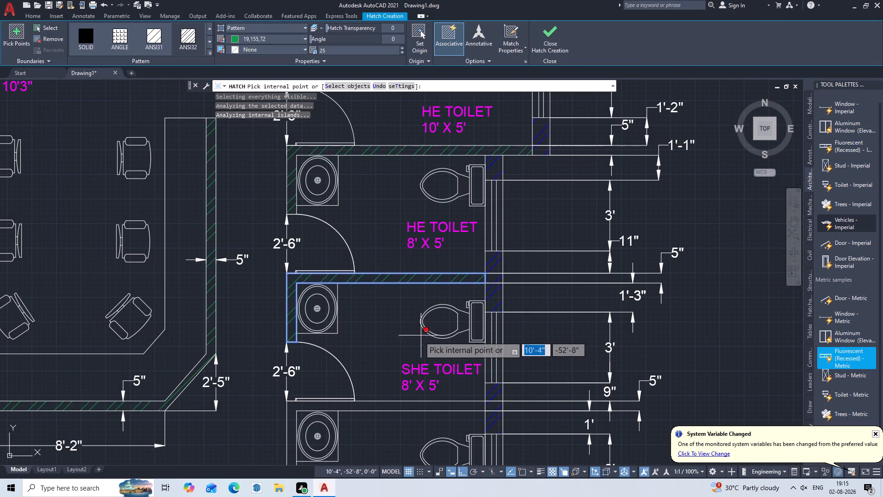
scroll(419, 337, down, 2)
middle_drag(419, 337, 503, 267)
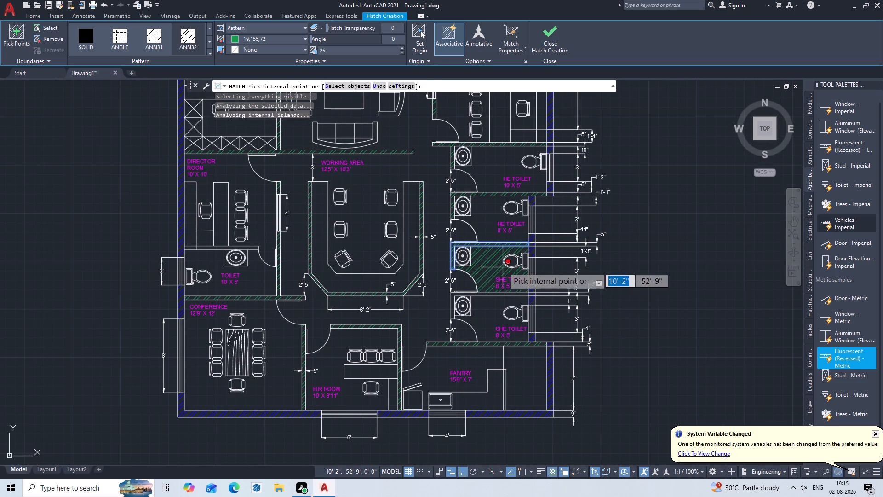
scroll(480, 291, up, 2)
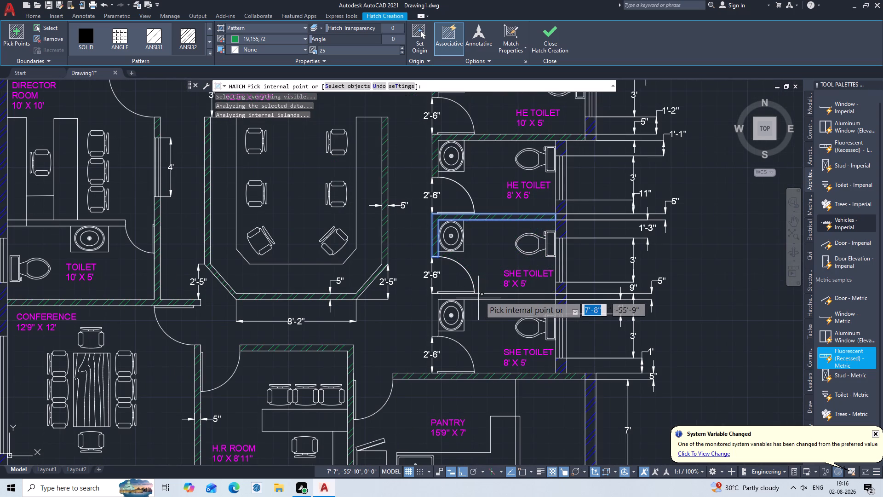
click(480, 296)
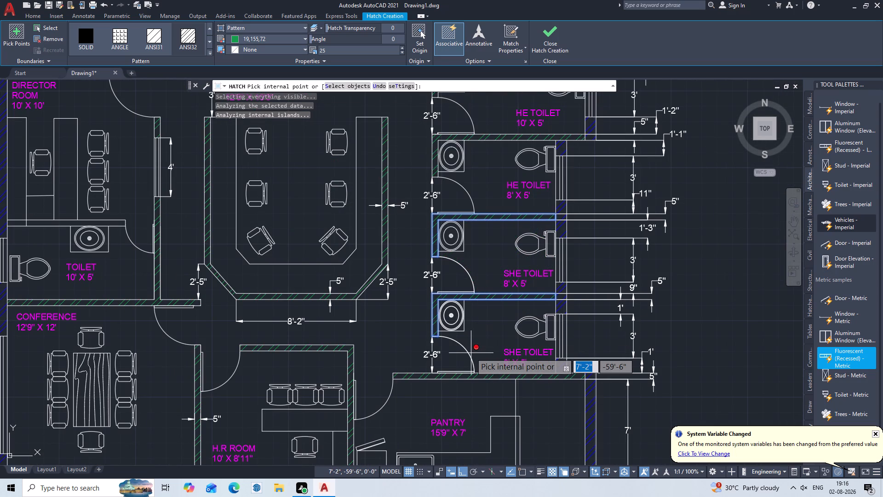
scroll(471, 353, down, 1)
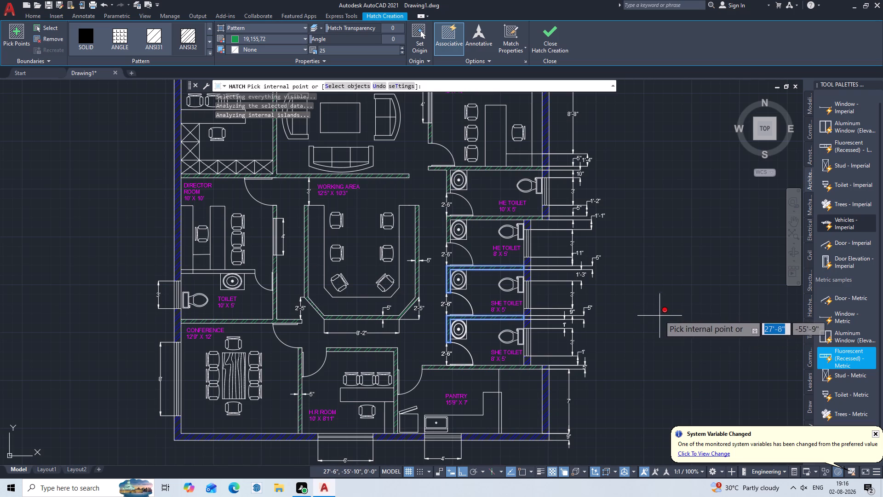
middle_drag(662, 187, 647, 294)
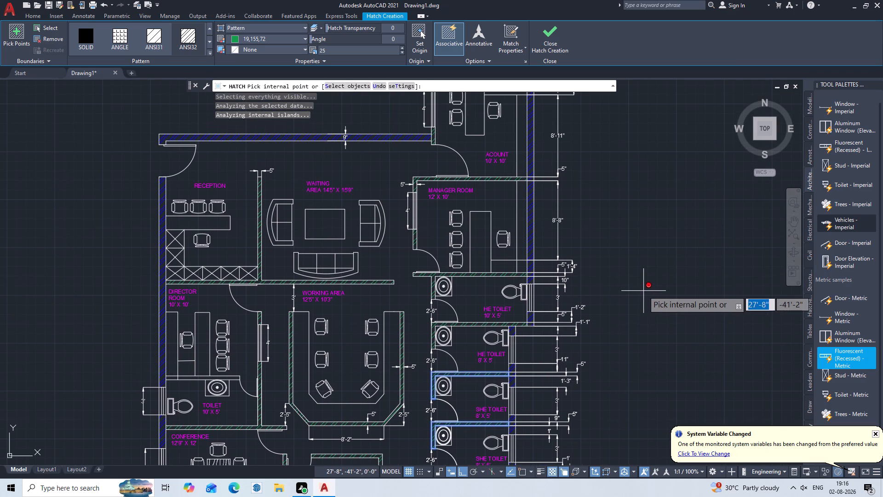
key(Return)
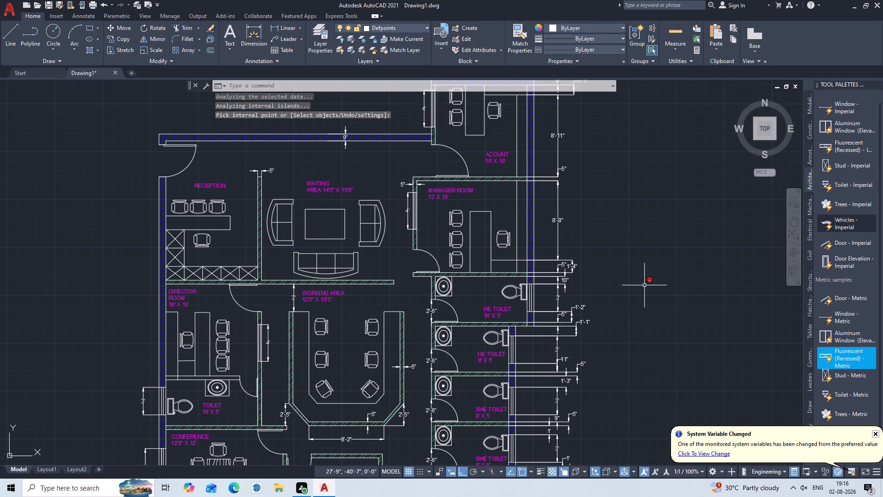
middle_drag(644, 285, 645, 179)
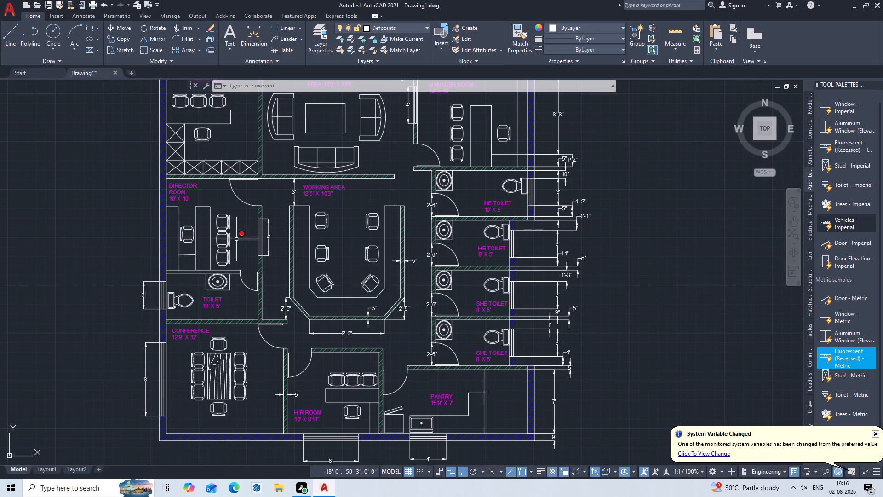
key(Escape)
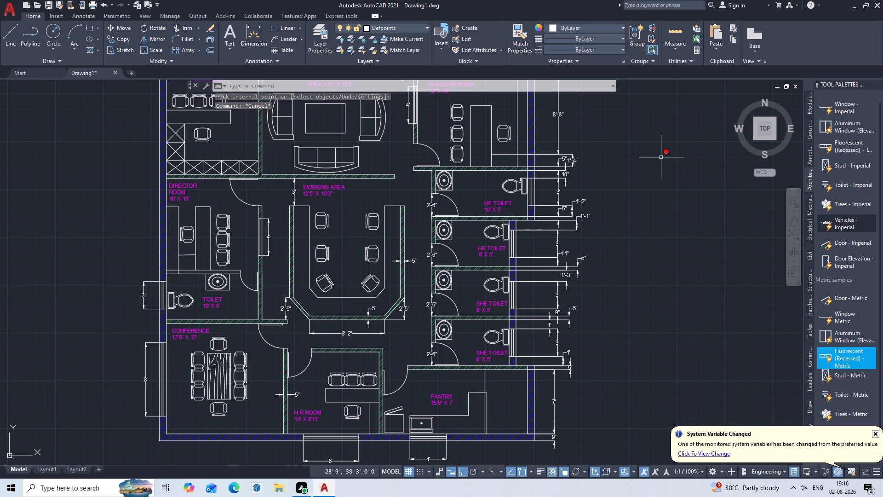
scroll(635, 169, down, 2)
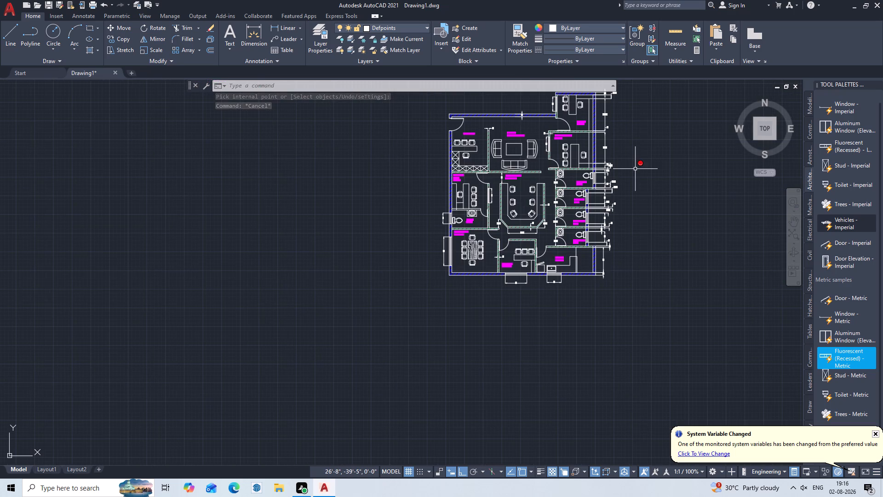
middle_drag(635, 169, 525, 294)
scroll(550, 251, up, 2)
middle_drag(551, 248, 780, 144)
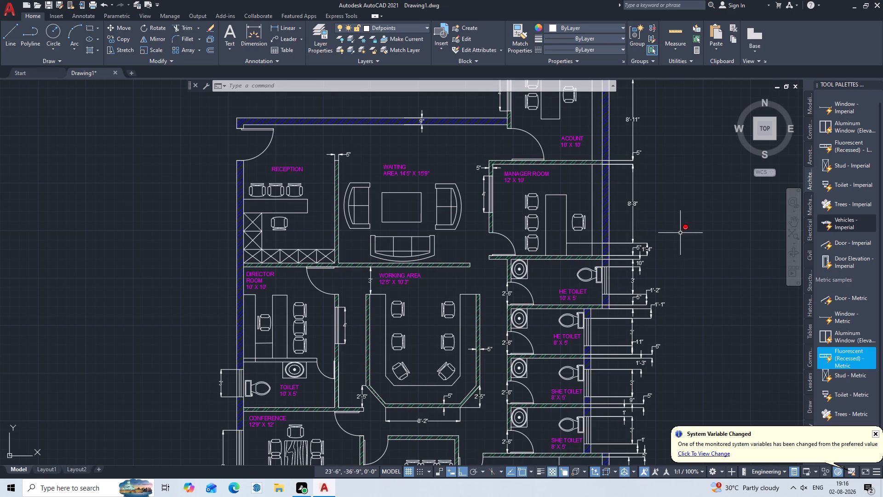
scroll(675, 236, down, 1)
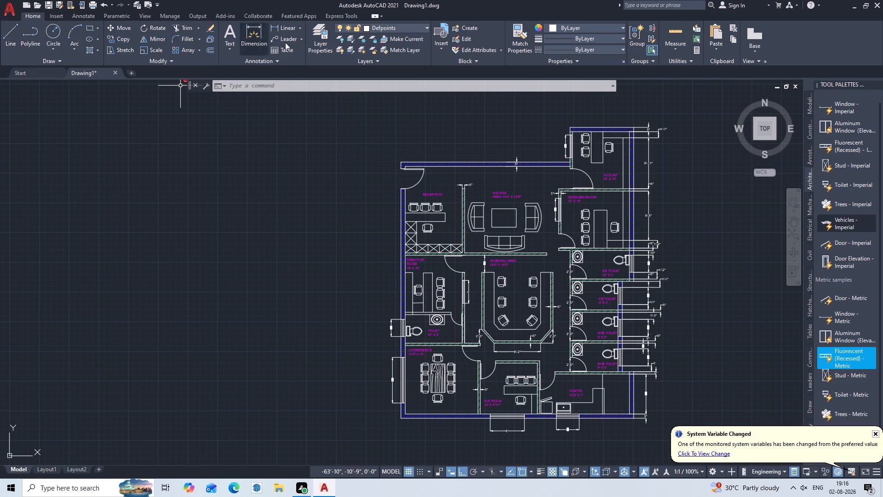
Open the layer properties and make CHAIR the current layer, keeping its magenta color.
click(320, 31)
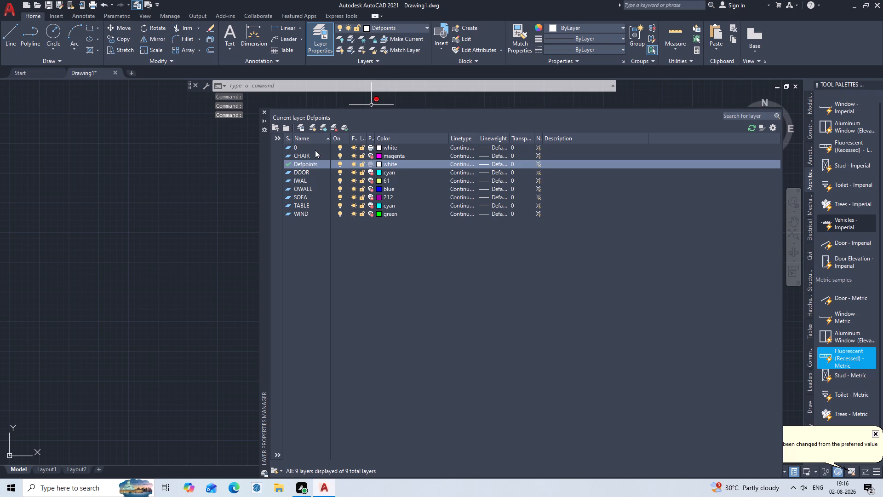
click(379, 156)
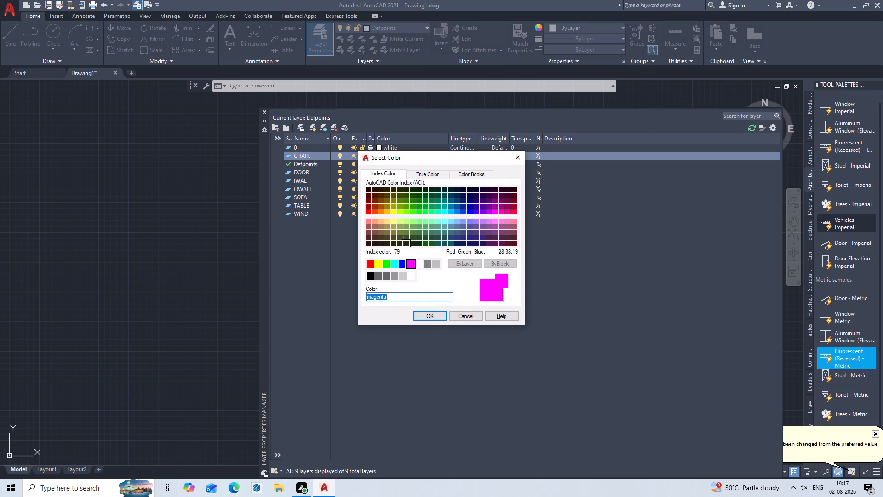
click(430, 318)
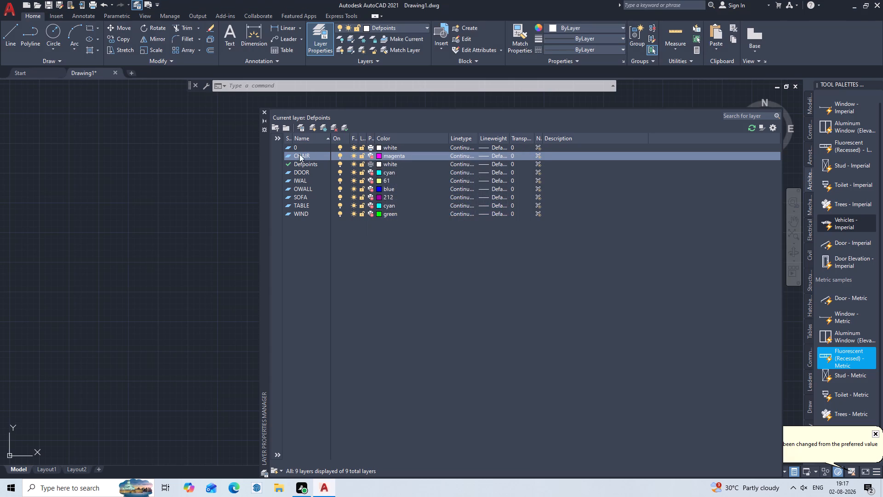
click(289, 154)
click(289, 153)
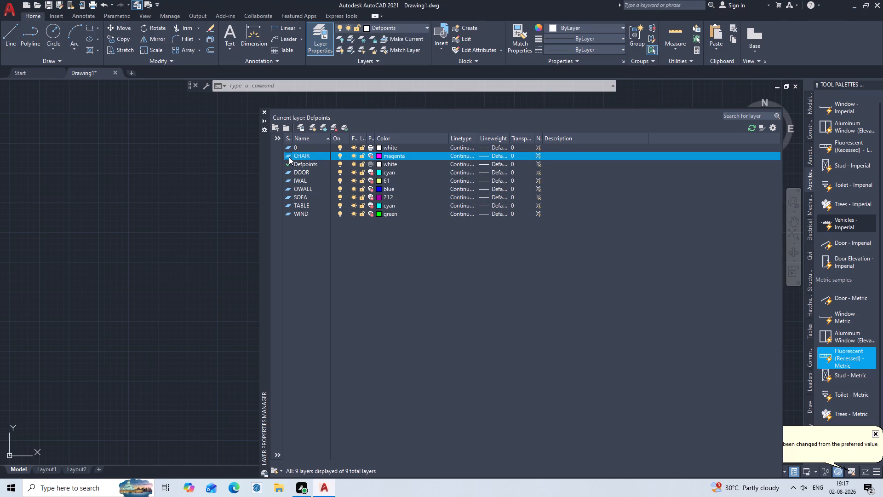
click(289, 157)
click(288, 156)
click(287, 156)
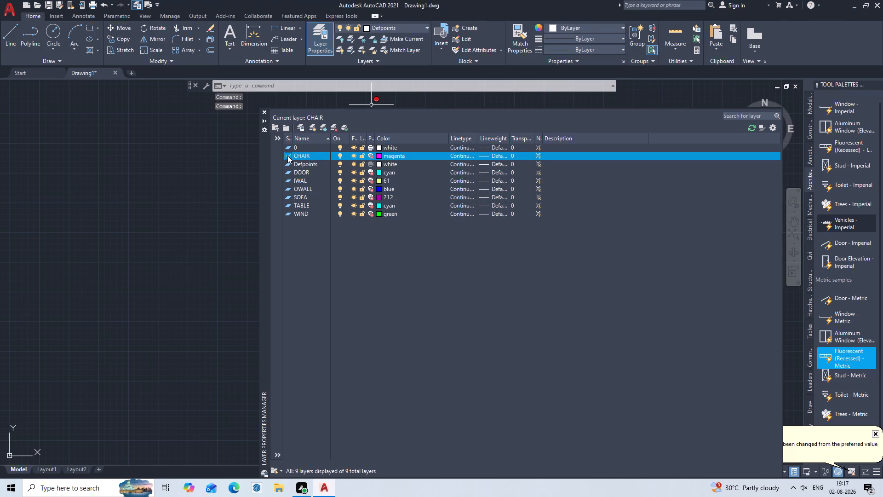
Draw a vertical sample line on the CHAIR layer in the empty space beside the floor plan.
key(l)
key(Return)
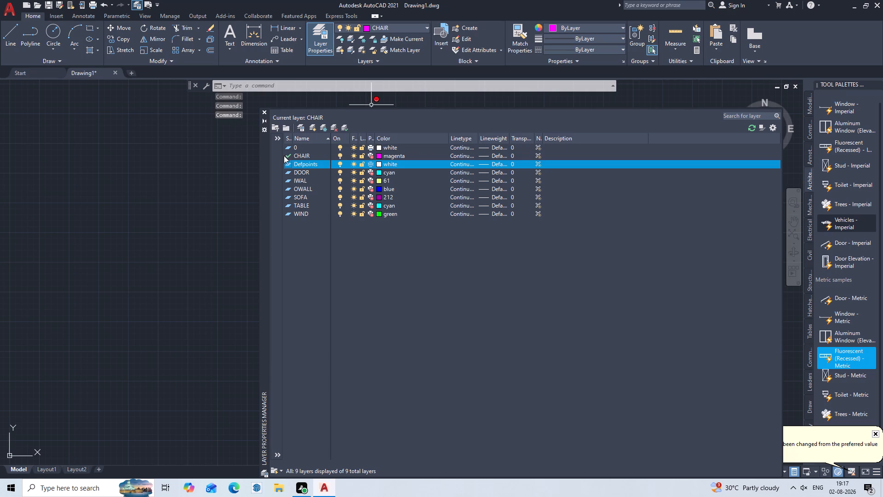
click(146, 177)
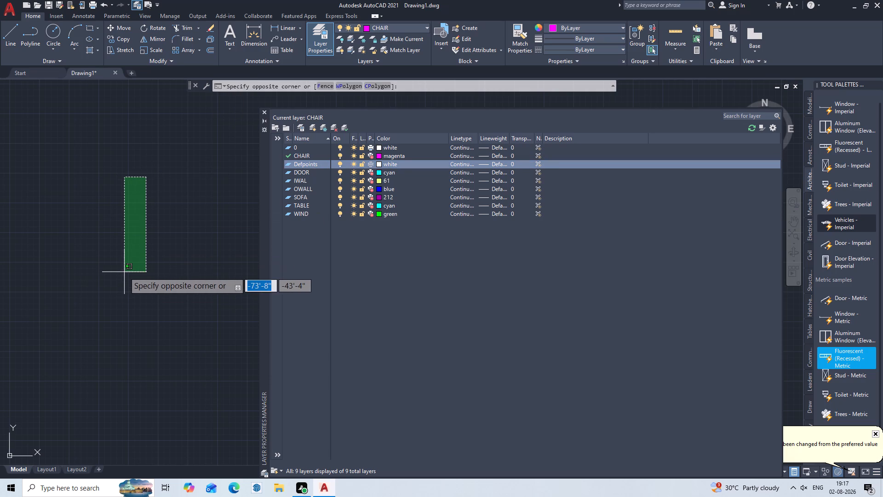
key(Escape)
key(l)
key(Return)
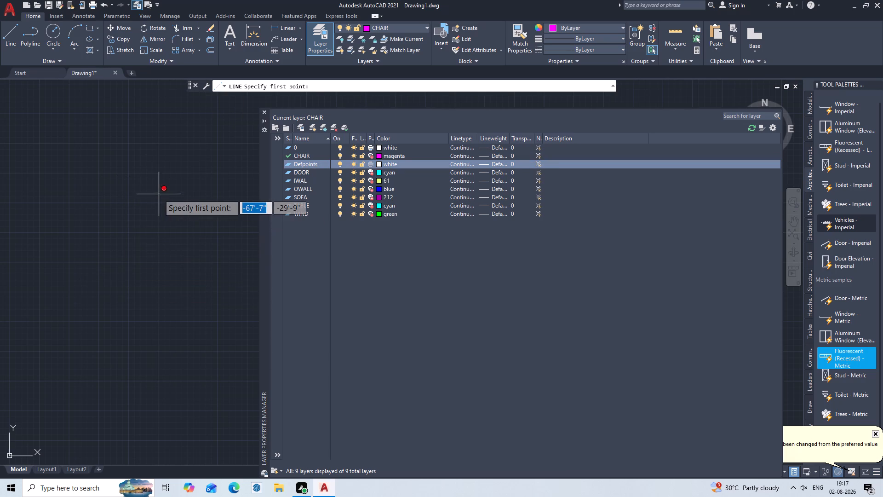
click(159, 194)
click(142, 283)
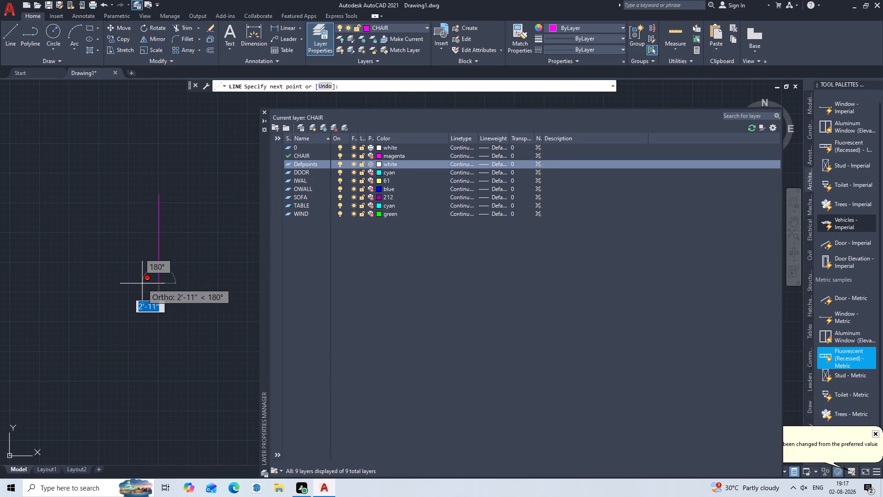
key(Escape)
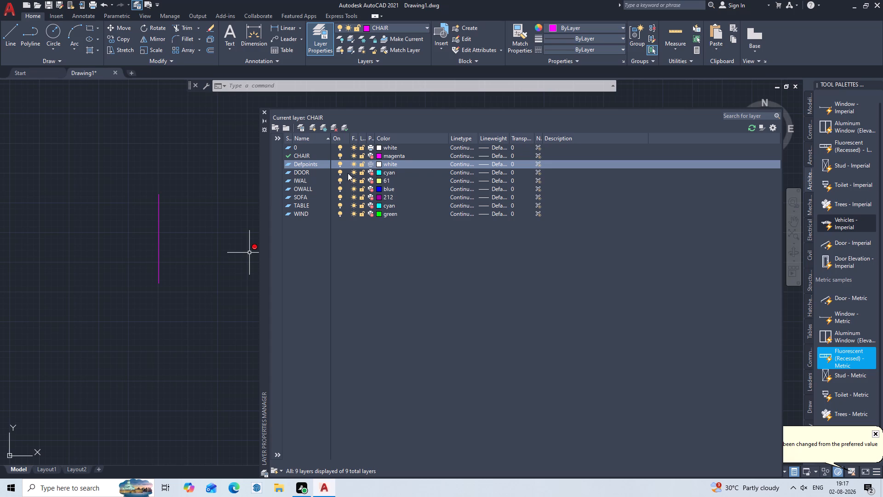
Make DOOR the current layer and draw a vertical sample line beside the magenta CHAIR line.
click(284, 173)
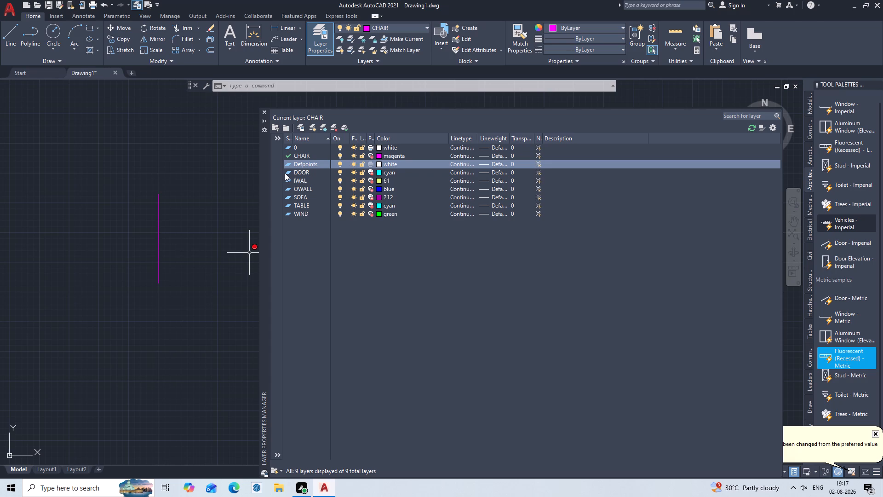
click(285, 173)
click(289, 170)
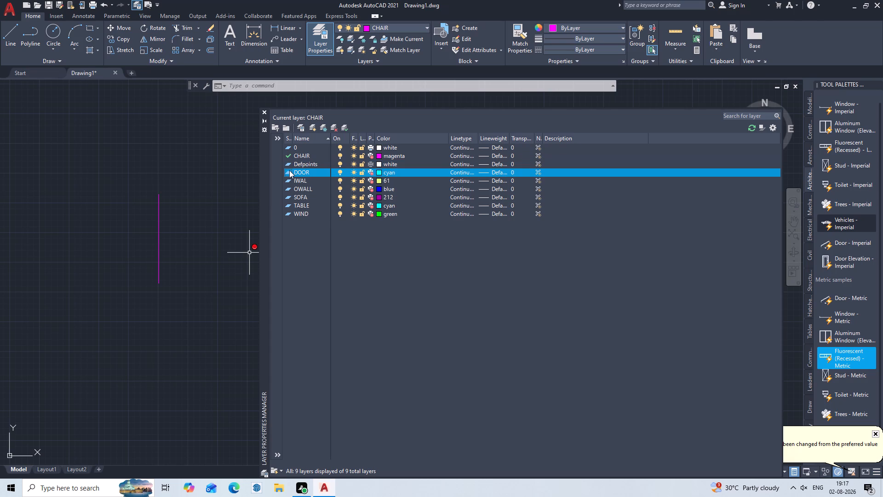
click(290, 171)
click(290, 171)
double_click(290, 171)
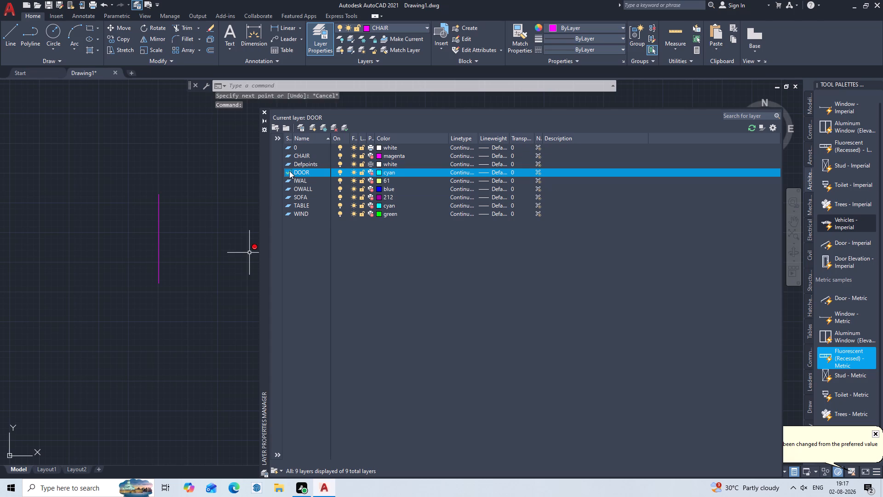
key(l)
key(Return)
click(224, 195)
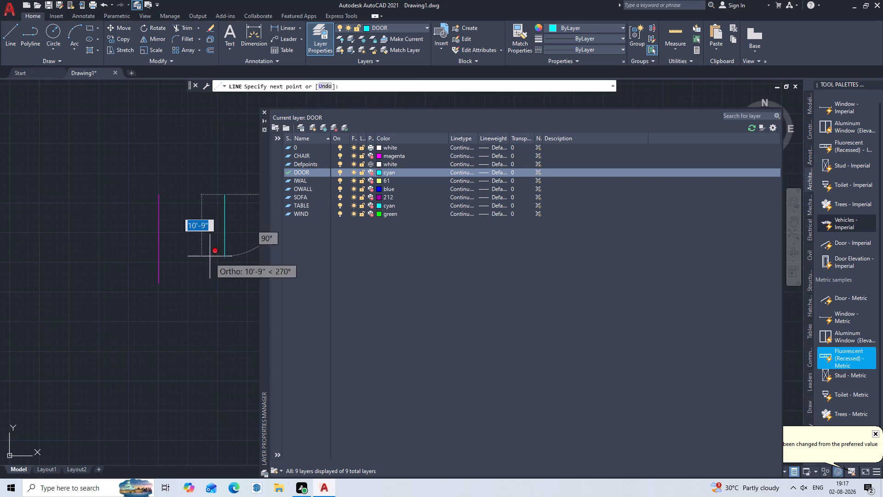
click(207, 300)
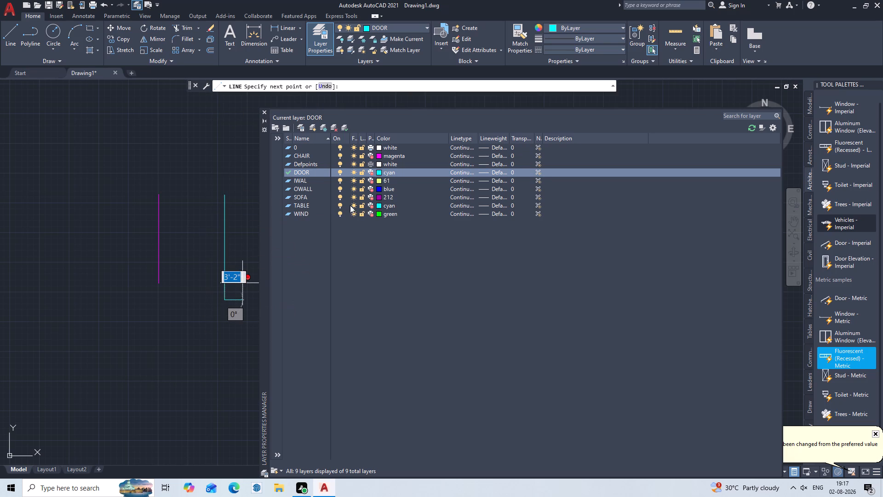
Make SOFA the current layer and draw vertical segments above the DOOR line, the uppermost about 10'-9" long.
click(287, 197)
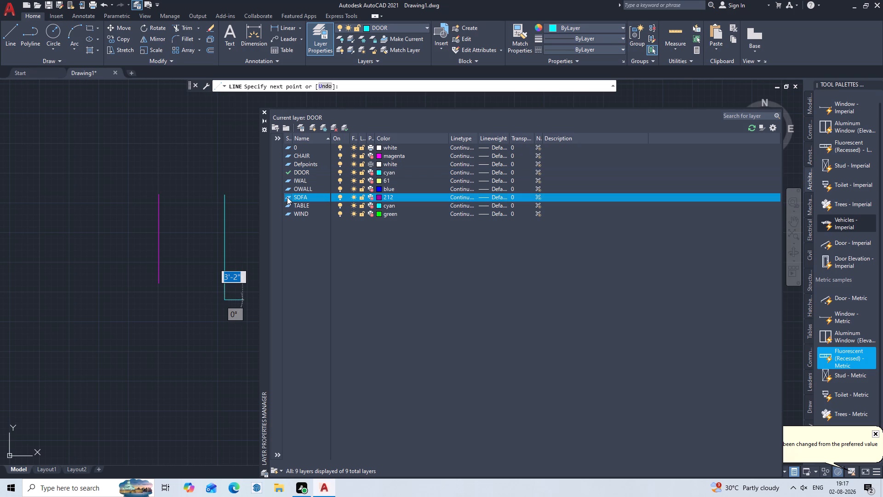
click(287, 197)
key(l)
key(Return)
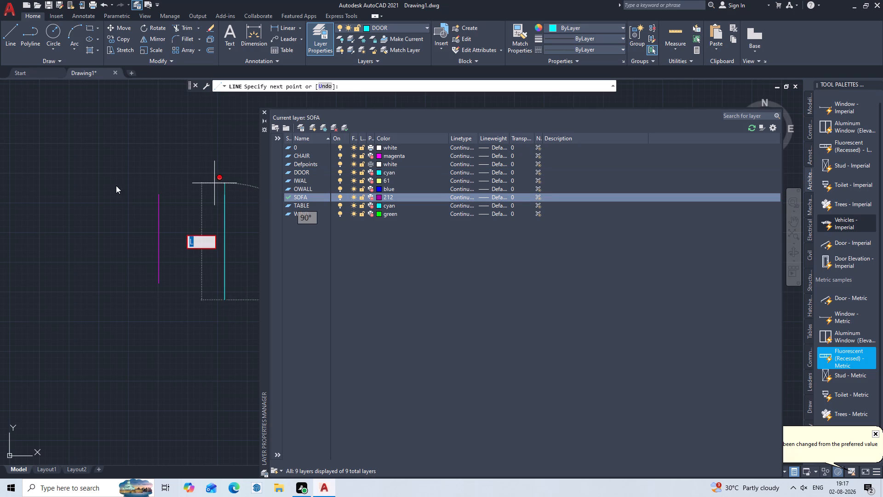
click(116, 185)
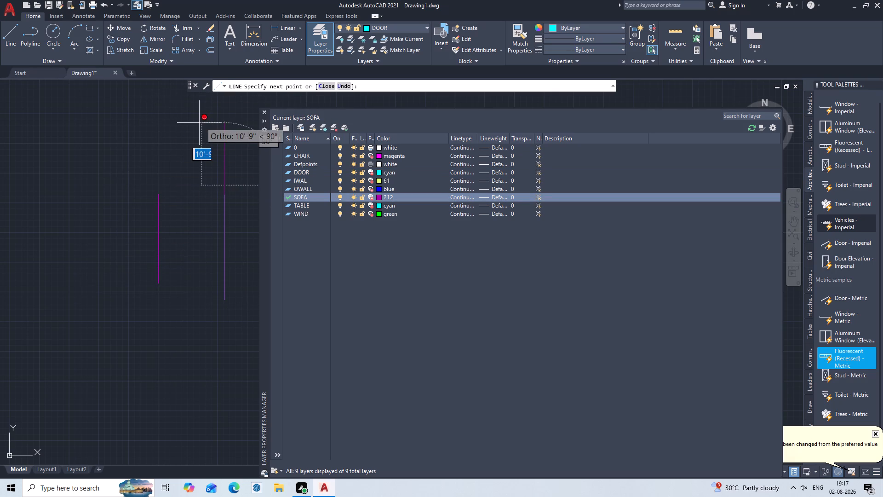
click(198, 123)
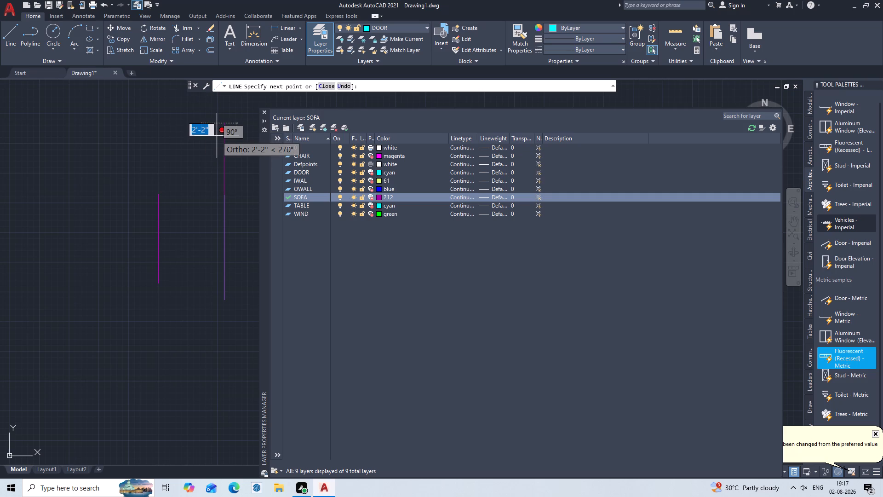
key(Escape)
Move the uppermost SOFA segment sideways to stand between the CHAIR line and the DOOR line.
click(230, 151)
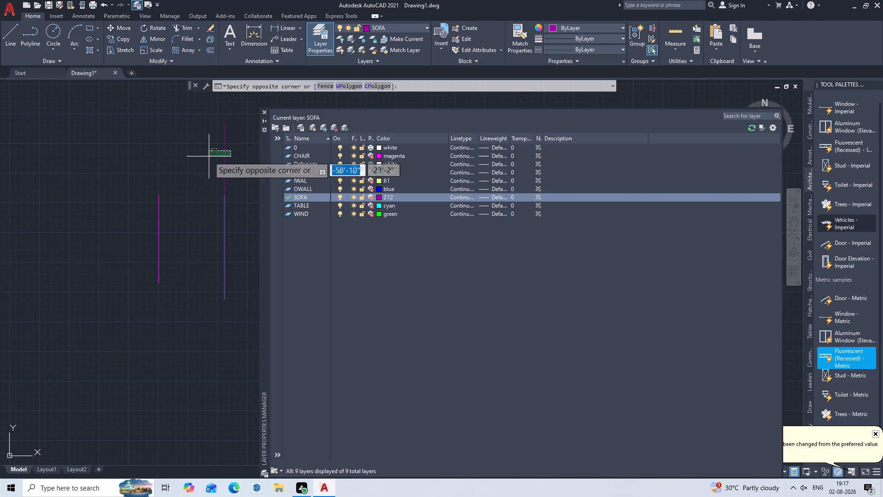
click(209, 156)
key(m)
key(Return)
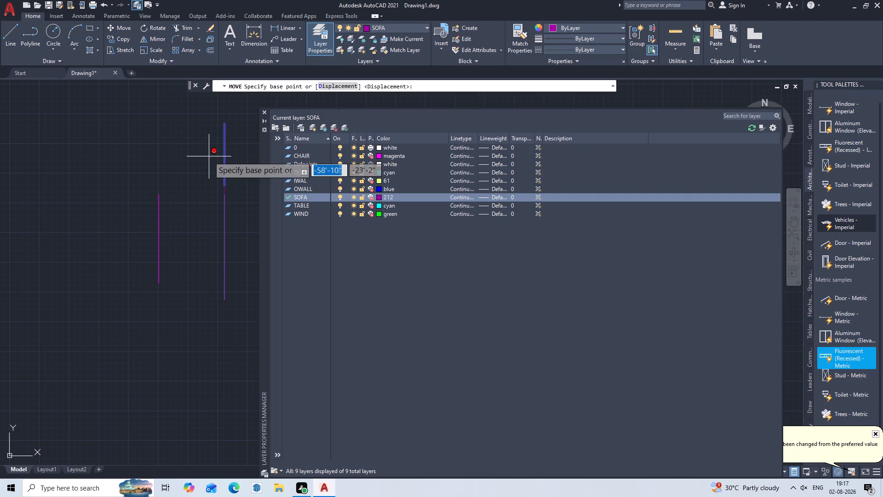
click(229, 150)
click(189, 141)
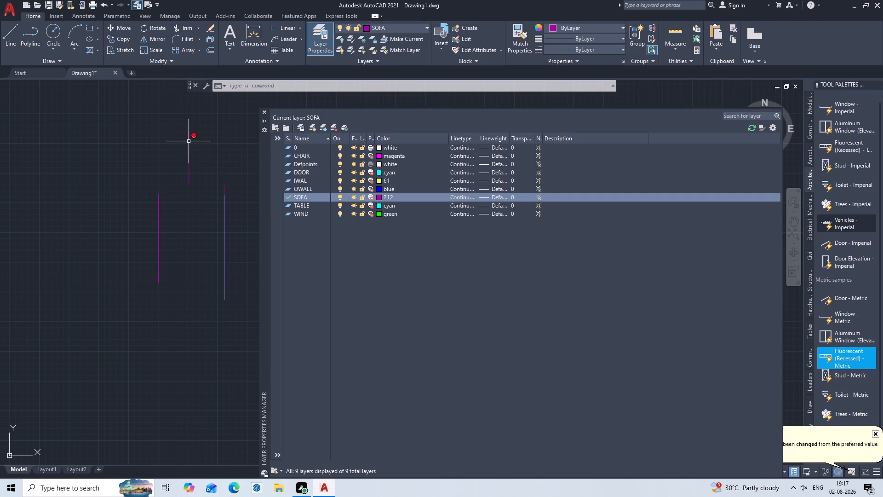
key(Escape)
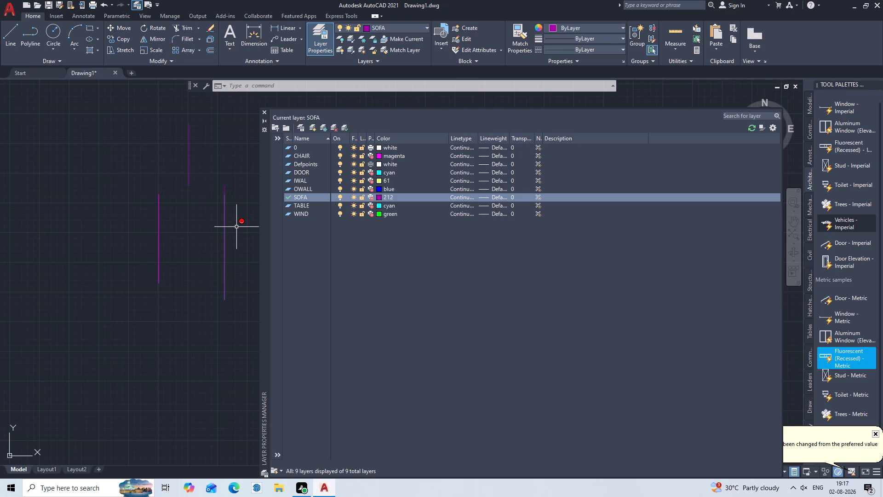
Delete the two overlapping lines left at the DOOR sample's location.
click(242, 221)
click(216, 249)
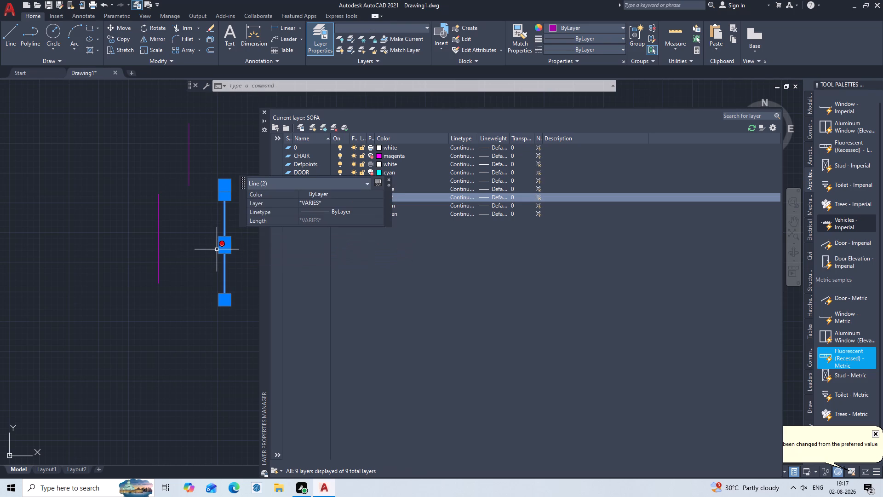
key(Return)
key(Delete)
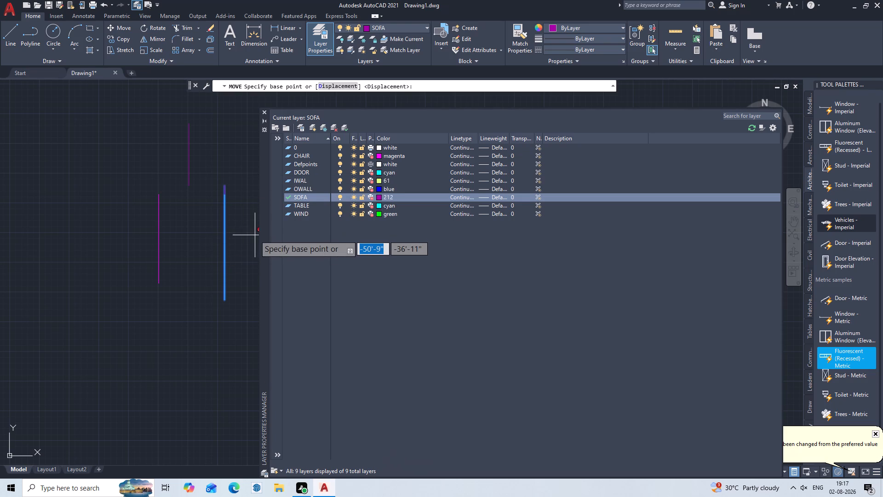
key(Escape)
click(246, 231)
click(218, 259)
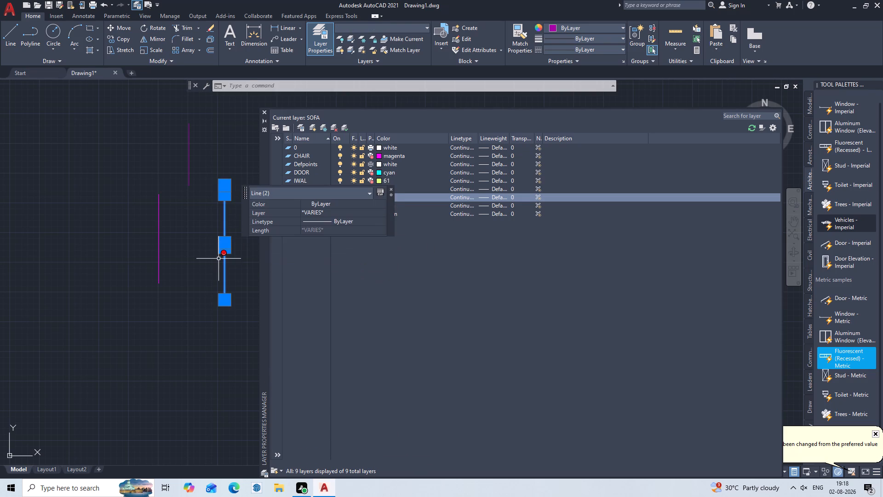
key(Delete)
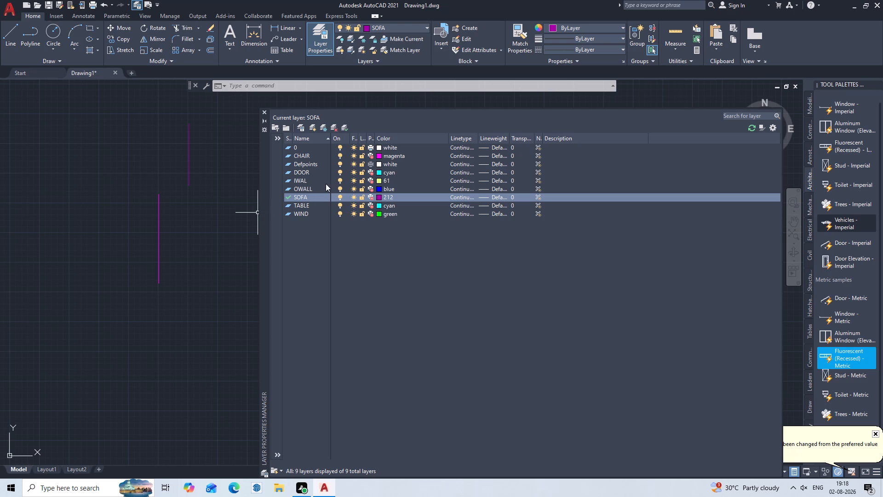
Make DOOR the current layer and draw a vertical sample line about 17'-6" long between the magenta CHAIR line and the plan.
click(285, 173)
click(285, 173)
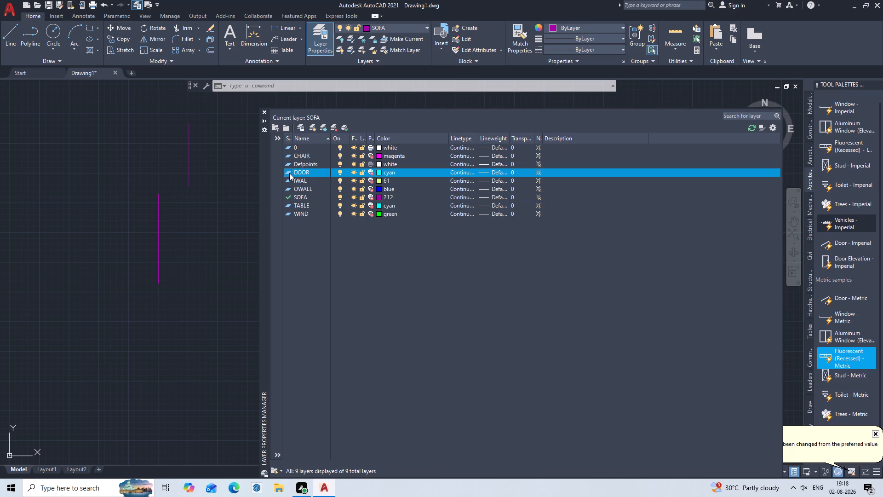
click(289, 173)
click(289, 173)
click(289, 173)
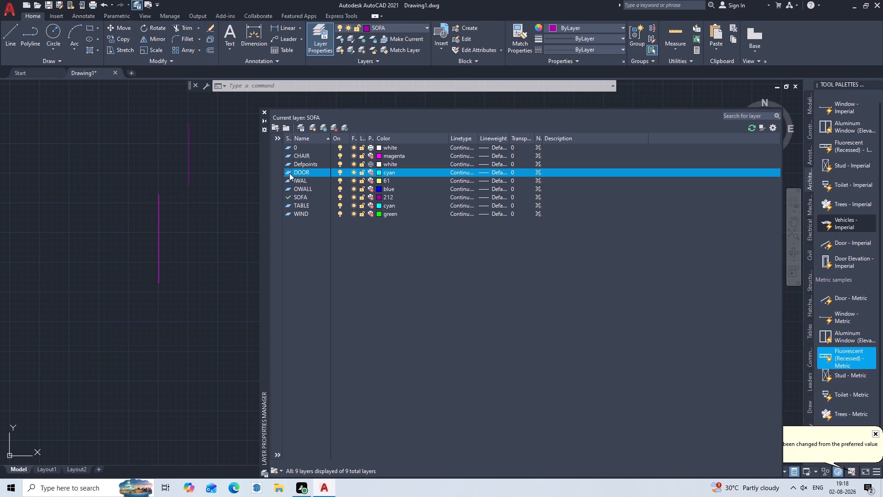
click(289, 173)
click(289, 173)
click(289, 173)
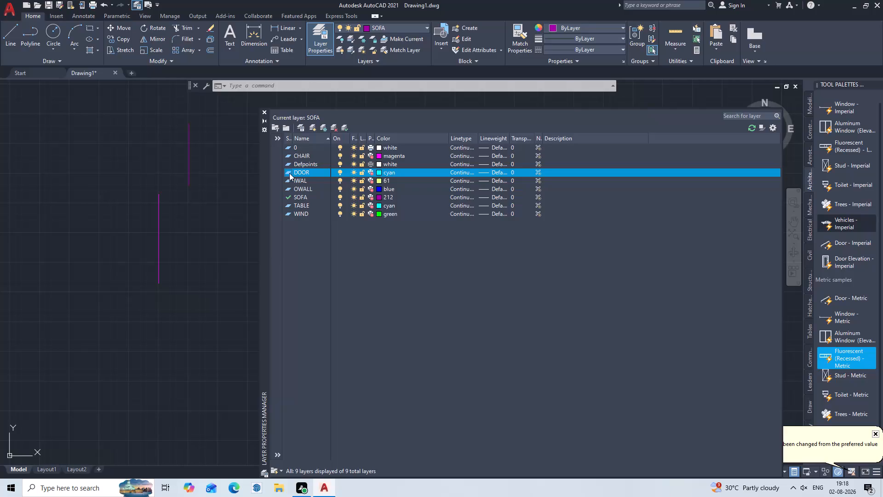
click(289, 173)
click(287, 170)
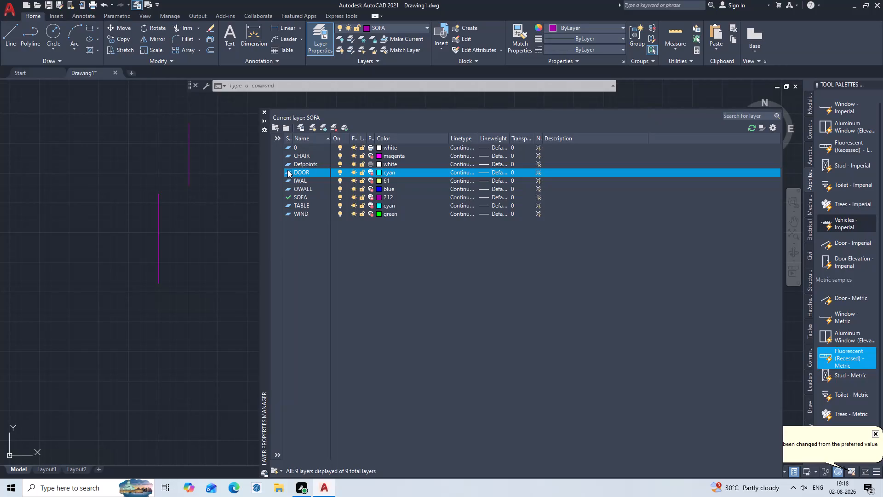
click(287, 170)
click(287, 170)
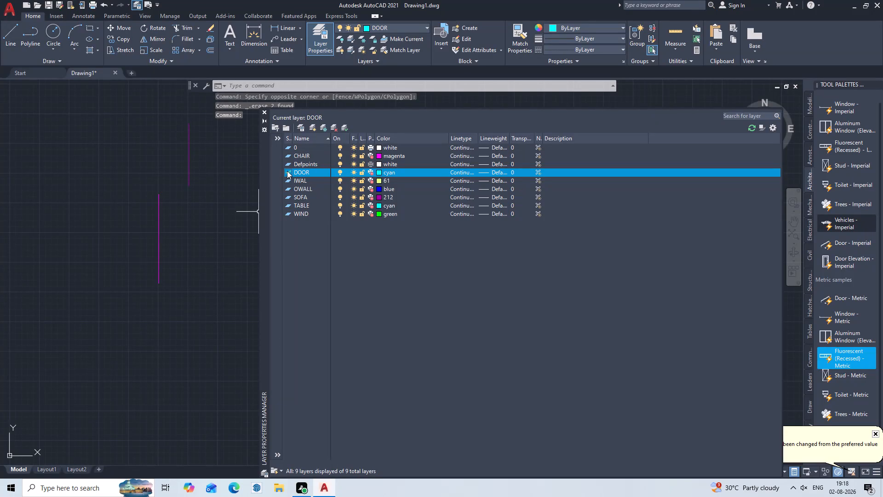
key(l)
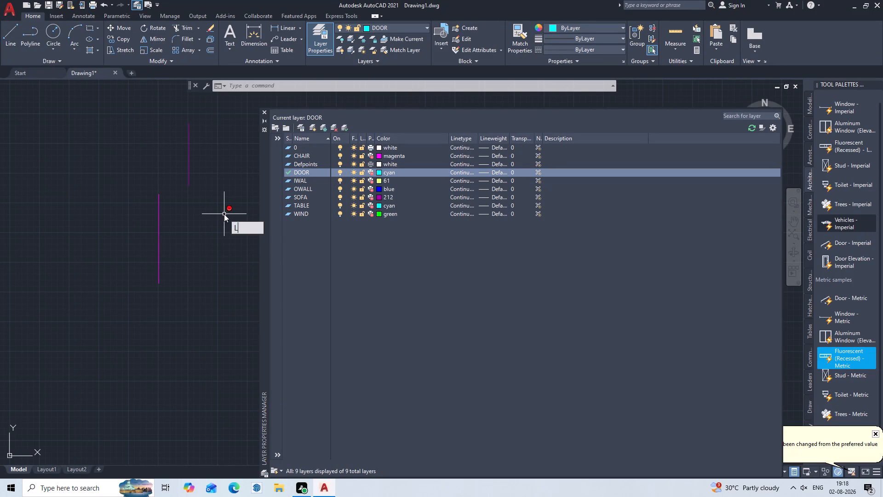
key(Return)
click(229, 199)
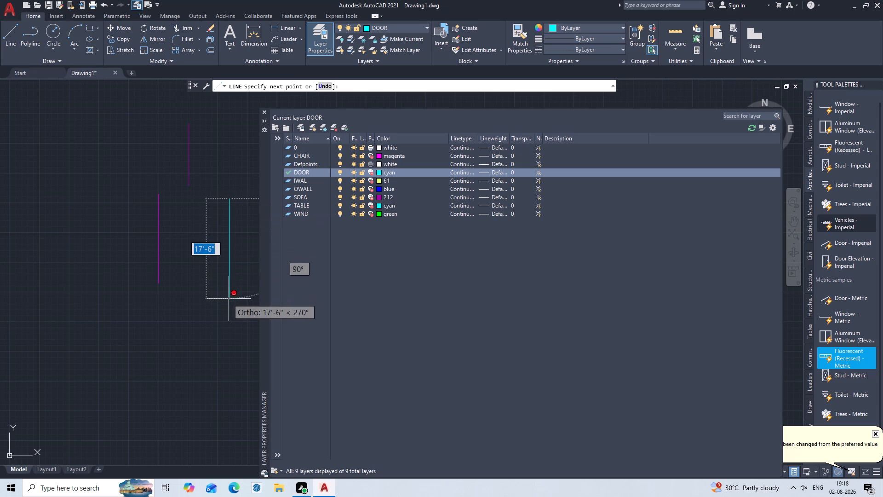
click(229, 299)
key(Escape)
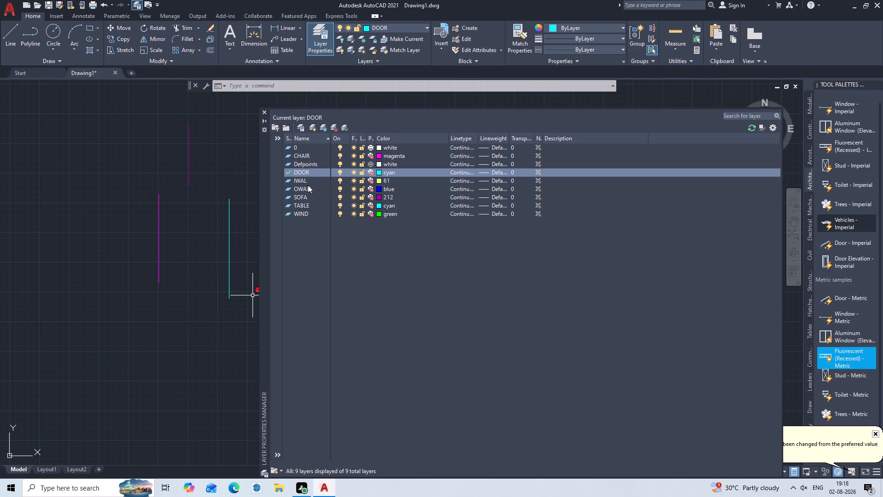
Make SOFA the current layer and draw a vertical sample line to the left of the magenta CHAIR line.
click(288, 198)
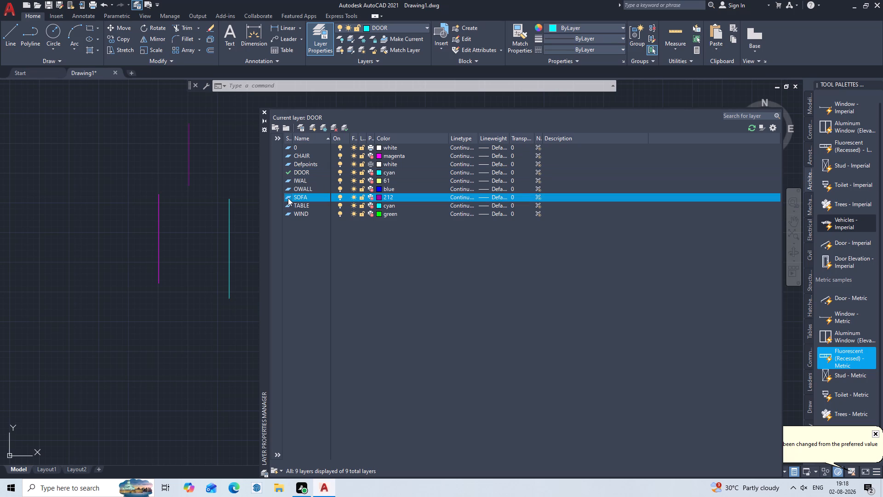
click(288, 198)
click(287, 198)
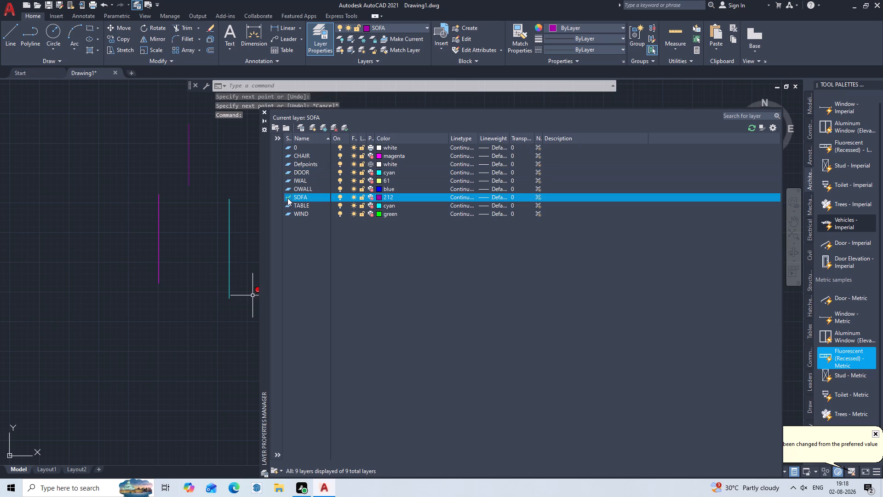
key(l)
key(Return)
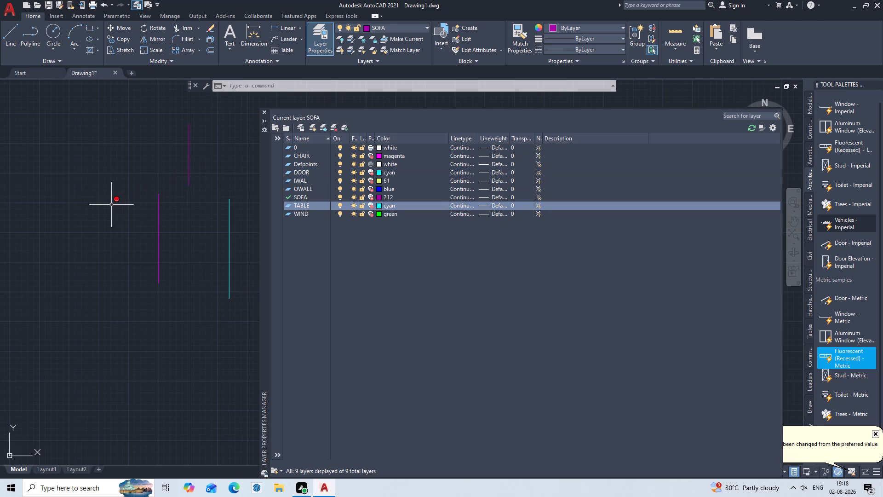
click(107, 202)
key(Escape)
key(l)
key(Return)
click(122, 196)
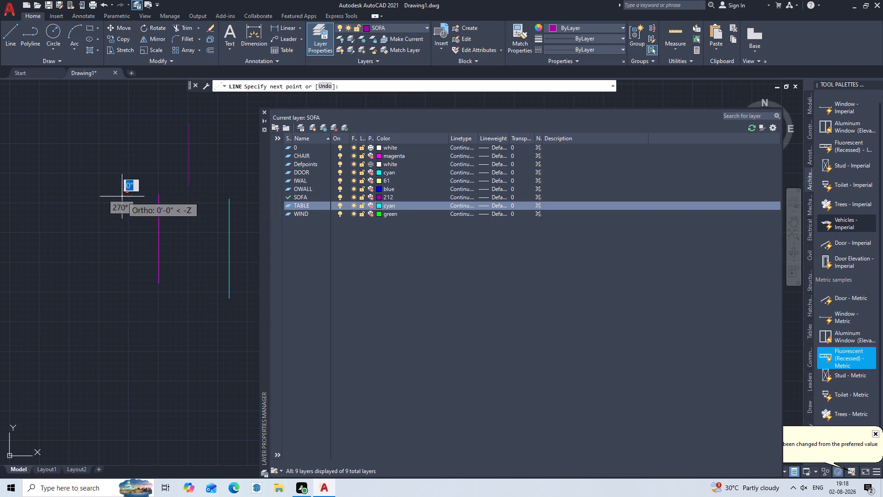
click(109, 336)
key(Escape)
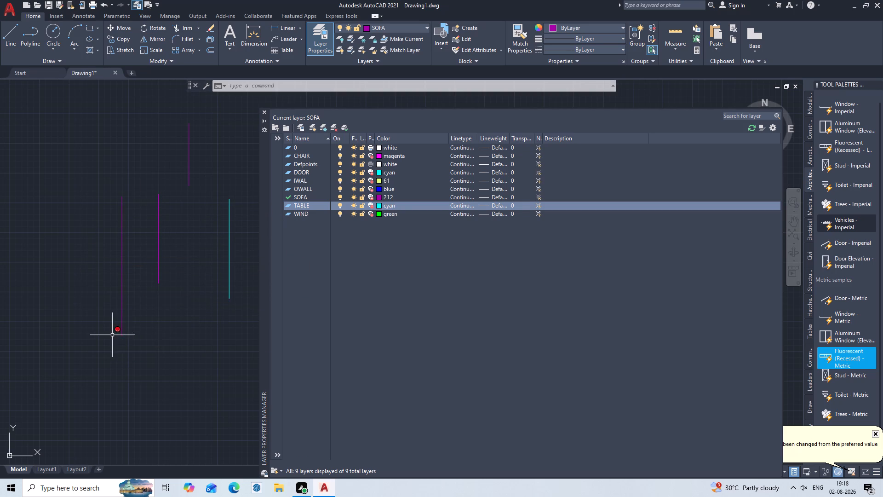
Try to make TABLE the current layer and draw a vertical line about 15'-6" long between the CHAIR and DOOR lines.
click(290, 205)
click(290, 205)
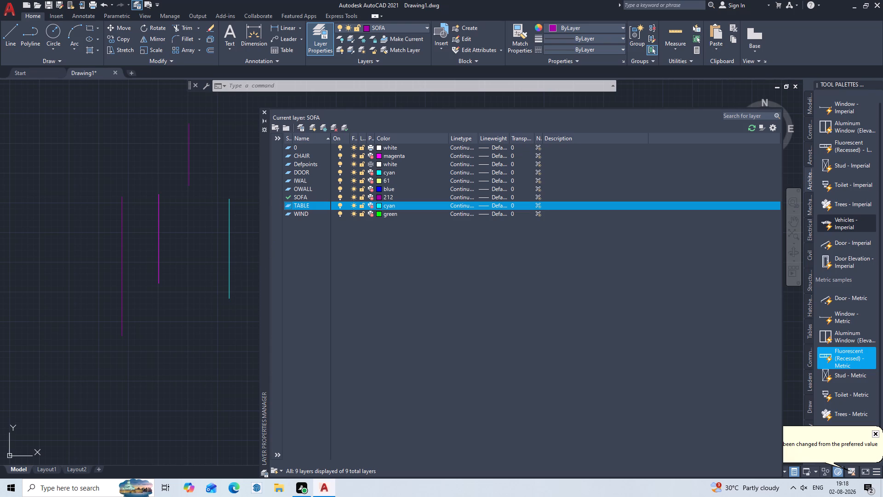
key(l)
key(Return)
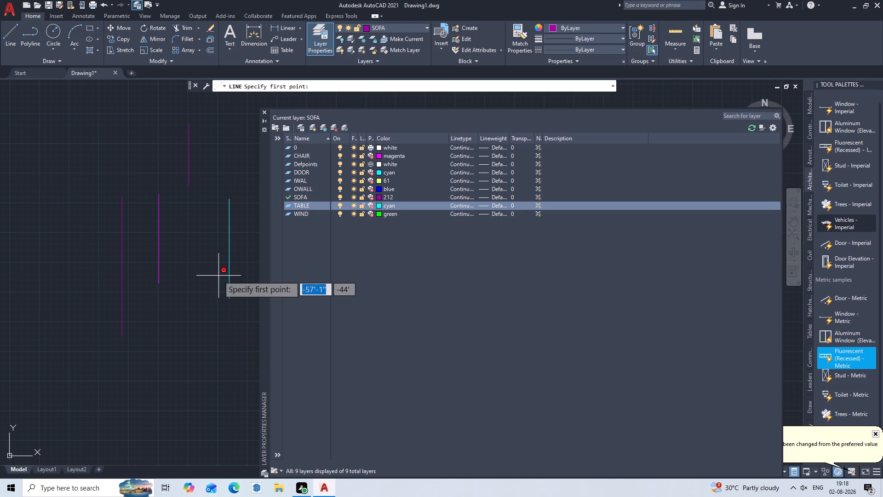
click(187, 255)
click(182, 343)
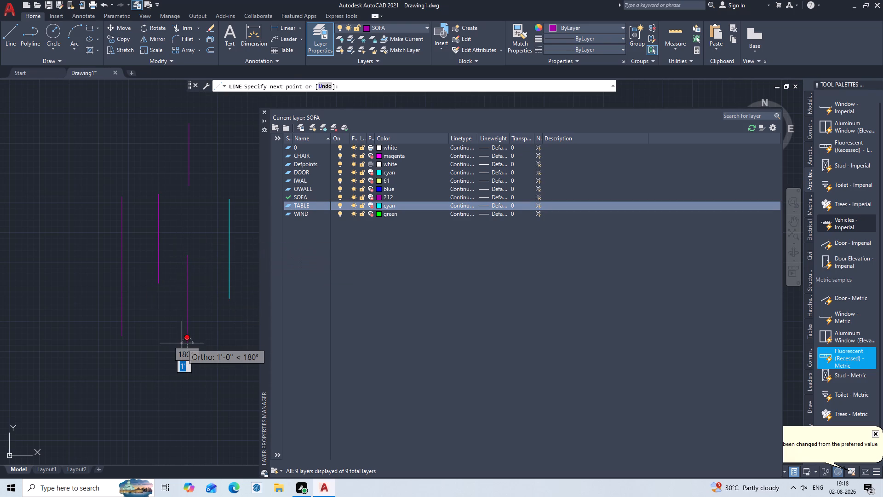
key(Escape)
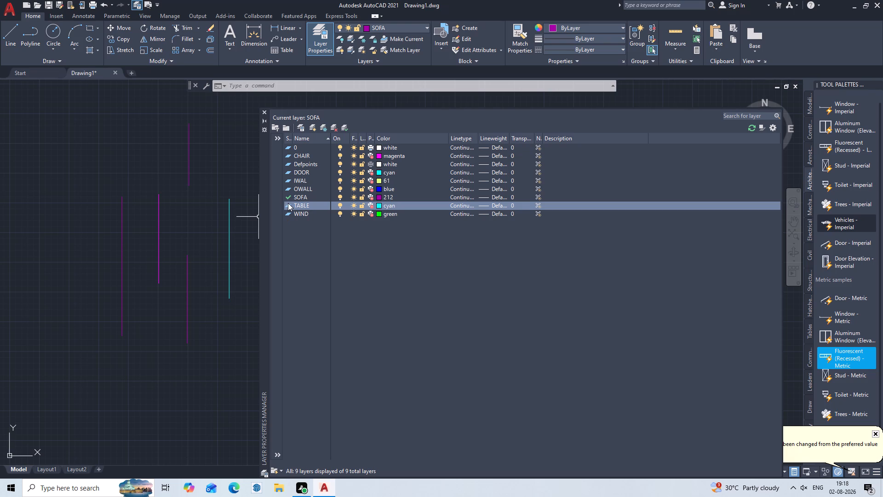
Make TABLE the current layer and draw a vertical sample line just below and left of the cyan DOOR line.
click(289, 205)
click(289, 205)
click(289, 205)
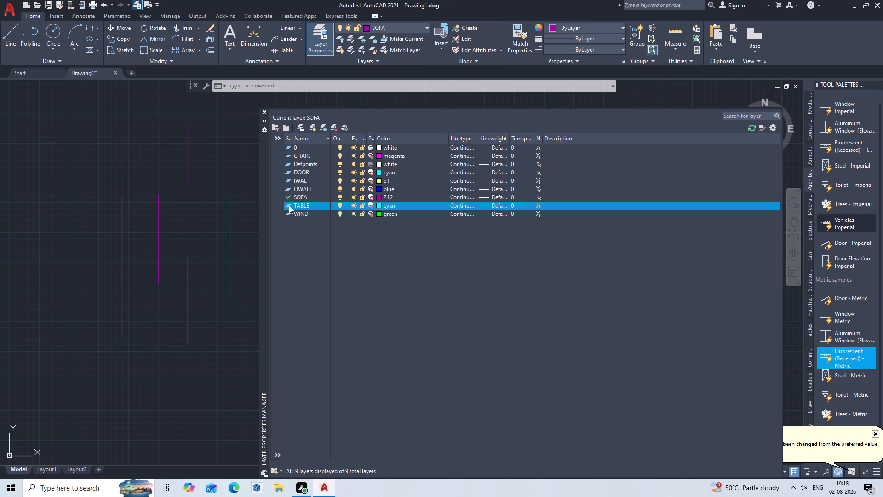
click(289, 205)
double_click(289, 205)
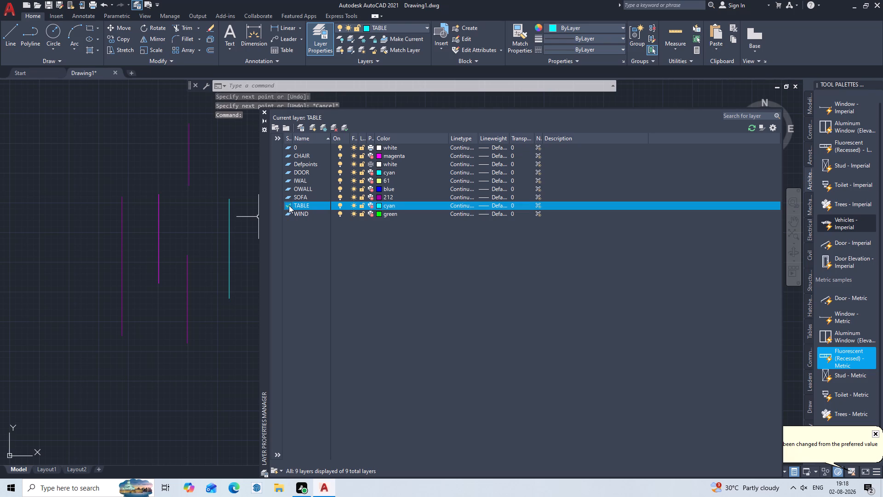
key(l)
key(Return)
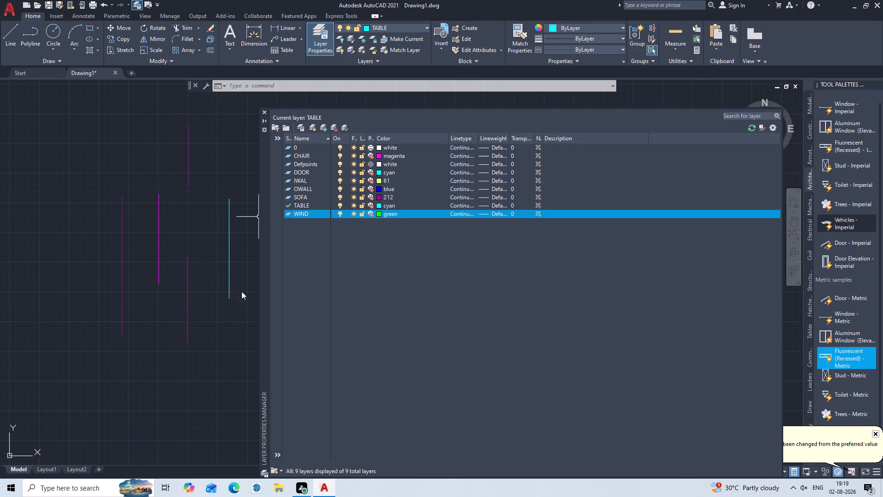
click(215, 325)
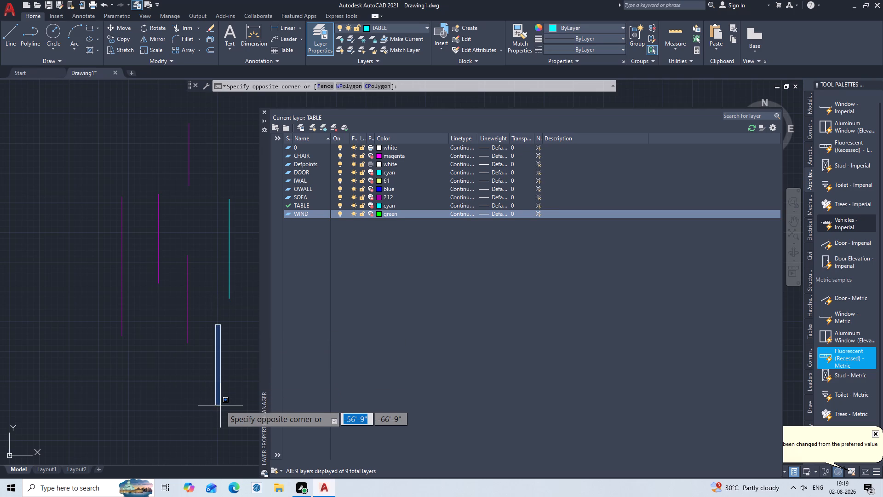
key(Escape)
key(l)
key(Return)
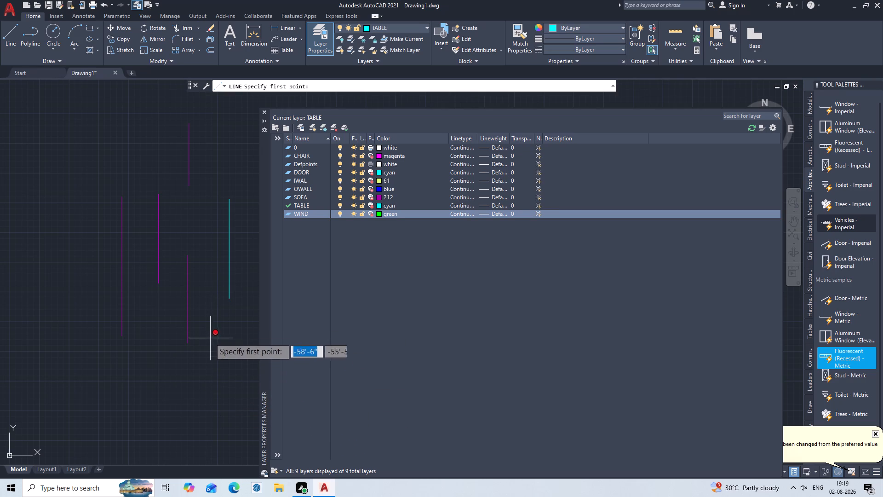
click(207, 329)
click(194, 402)
key(Escape)
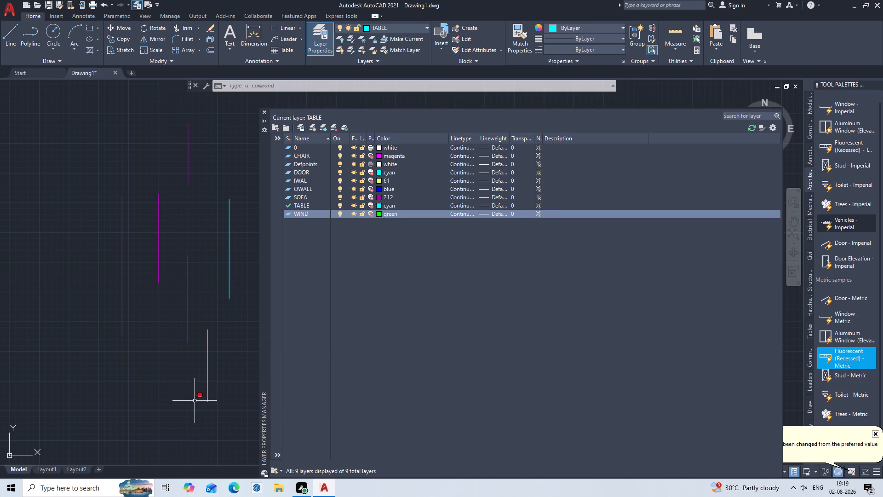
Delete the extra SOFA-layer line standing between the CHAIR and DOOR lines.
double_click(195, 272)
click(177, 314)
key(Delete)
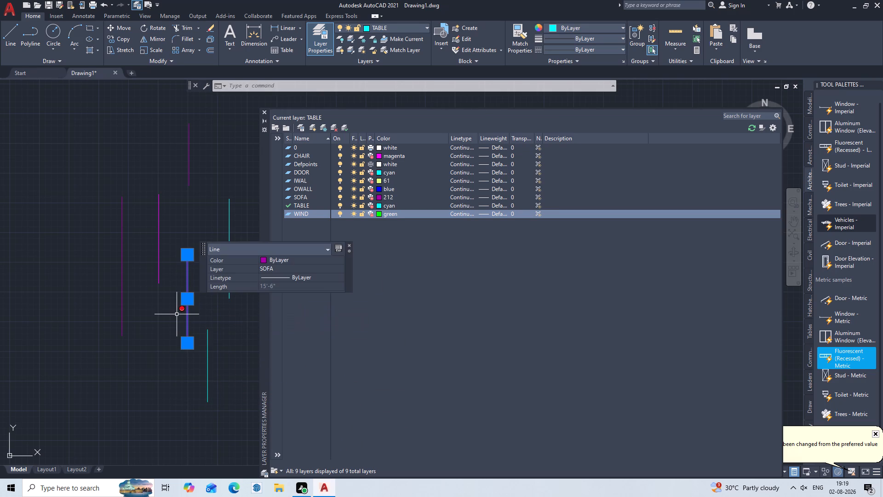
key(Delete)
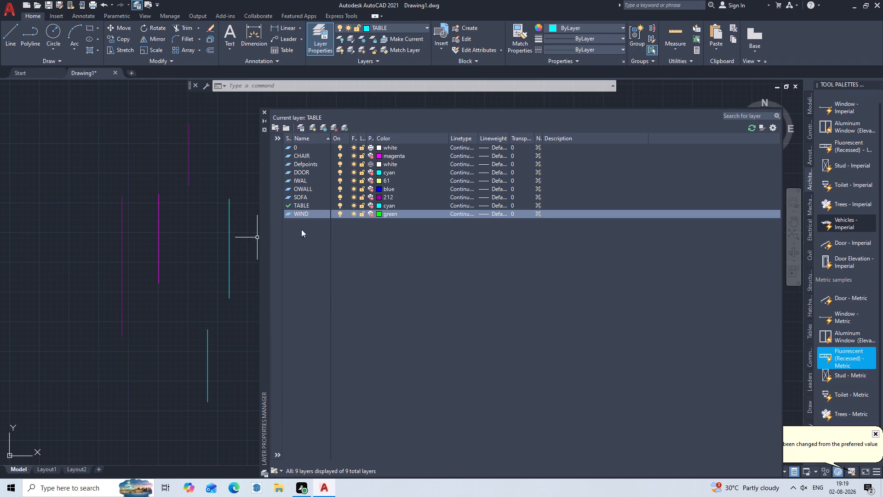
Keep green as WIND's color, make WIND the current layer, and draw a vertical sample line between the CHAIR and DOOR lines.
click(378, 213)
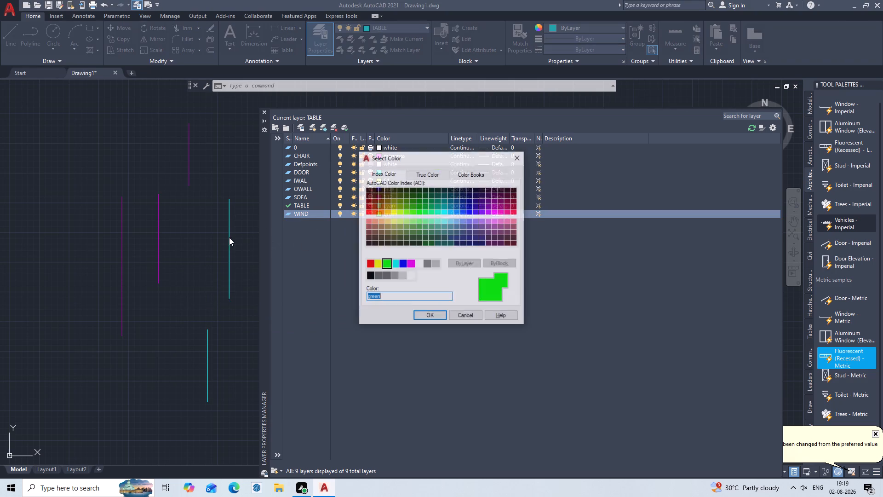
click(430, 313)
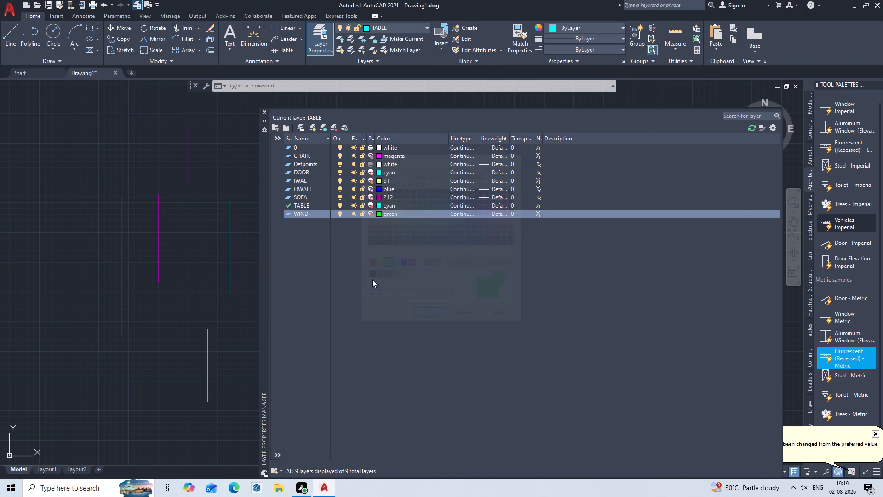
click(291, 210)
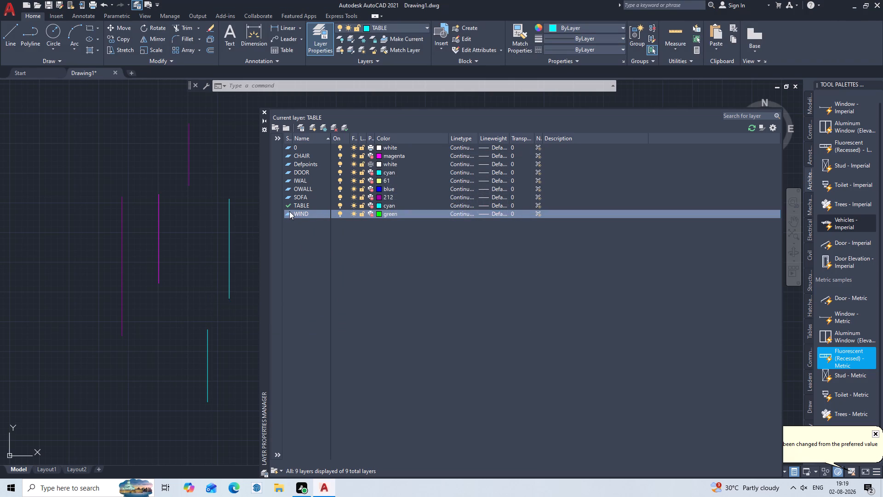
click(289, 213)
click(289, 210)
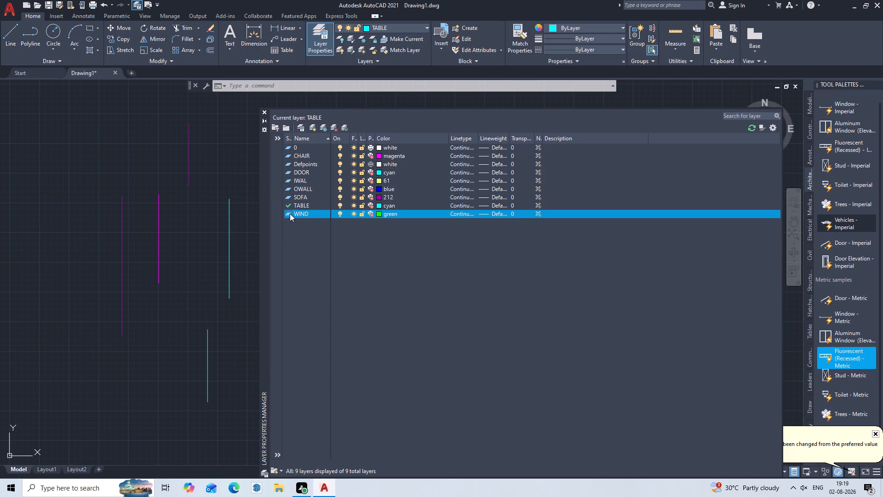
click(289, 216)
click(289, 216)
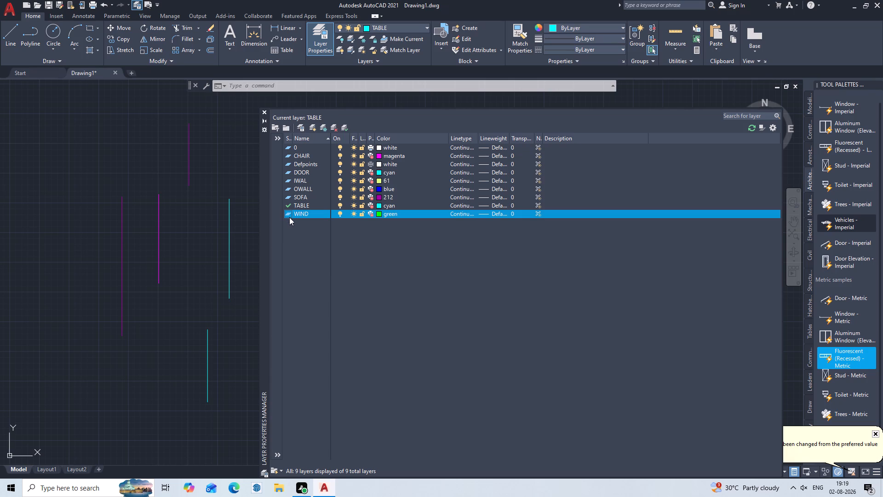
click(287, 211)
double_click(287, 211)
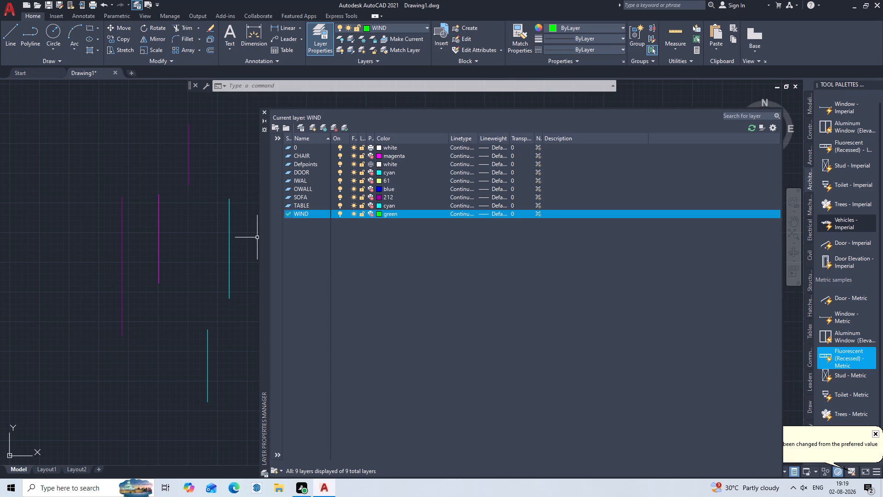
key(l)
key(Return)
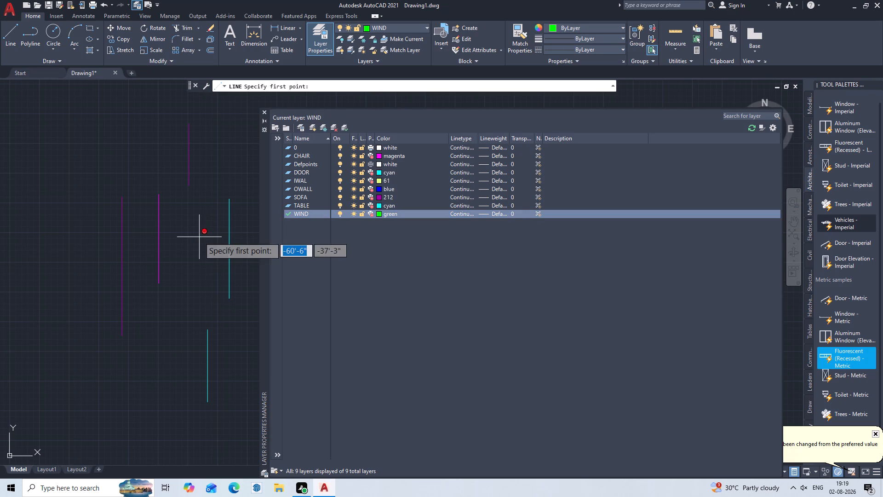
click(199, 237)
click(191, 312)
key(Escape)
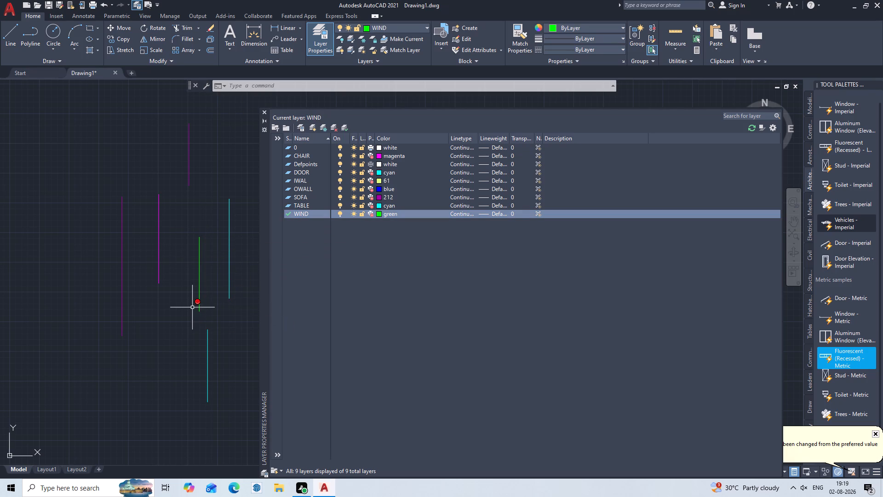
Close the Layer Properties Manager.
click(262, 113)
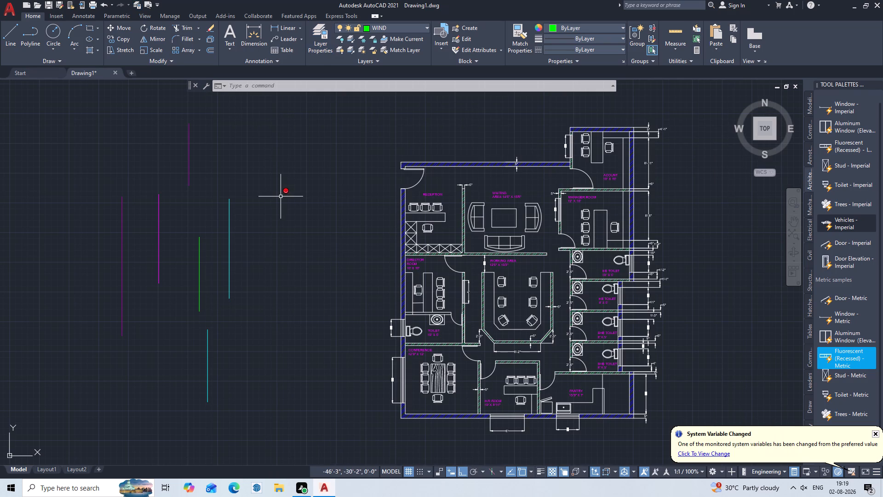
Match the properties of the upper cyan sample line onto the four chairs in the reception.
middle_drag(358, 212, 274, 154)
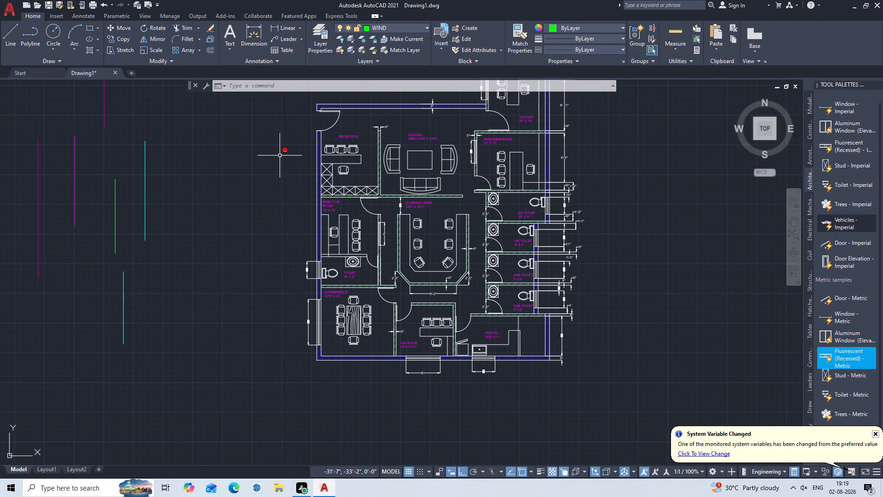
scroll(280, 157, up, 1)
scroll(281, 158, down, 1)
middle_drag(281, 158, 265, 176)
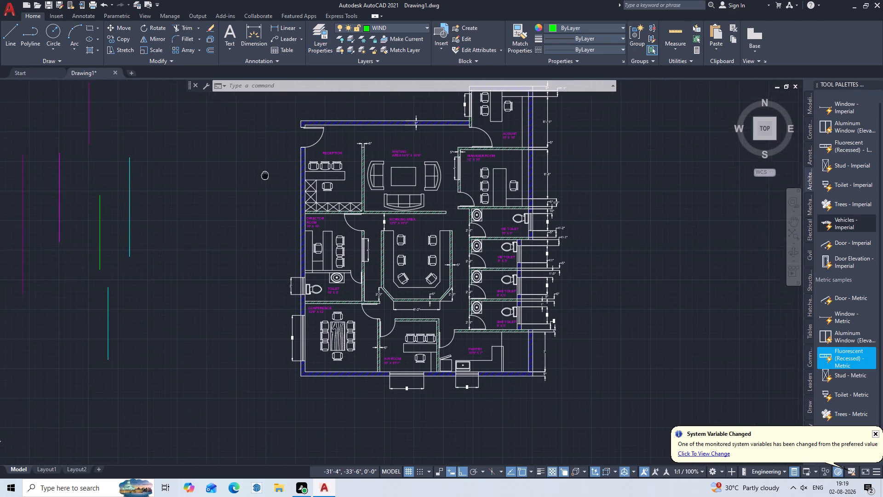
middle_drag(265, 176, 248, 195)
key(Escape)
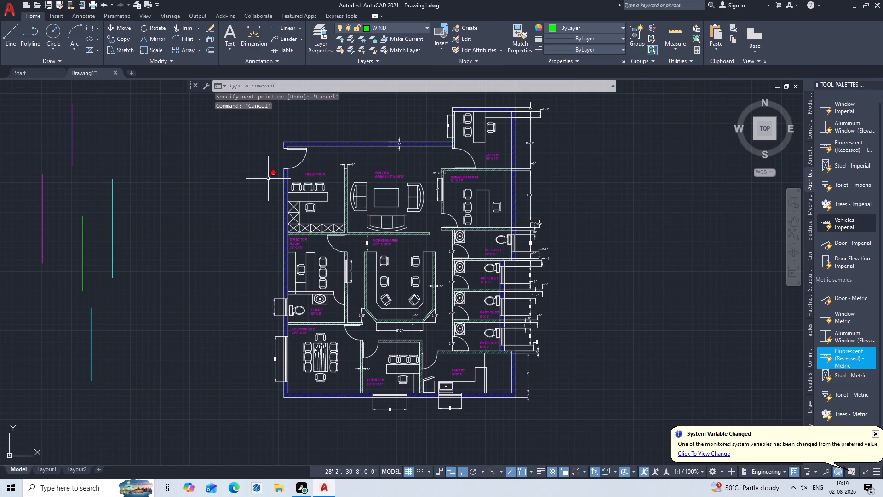
key(Escape)
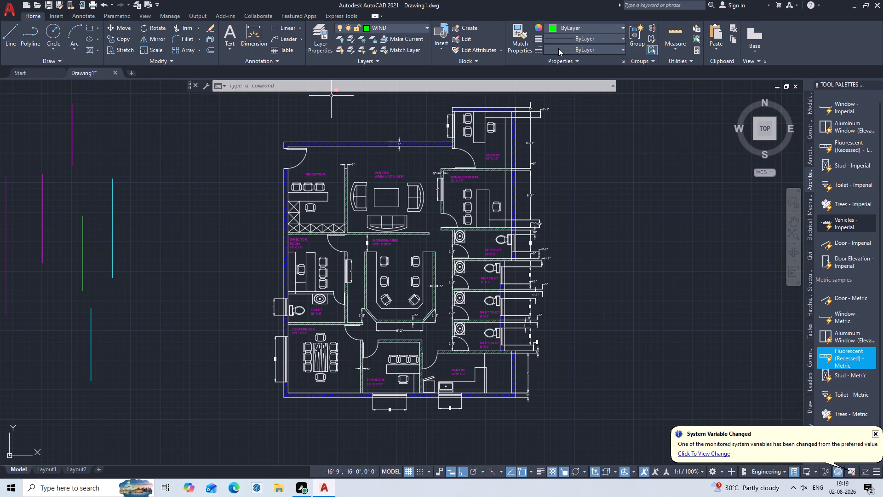
click(518, 39)
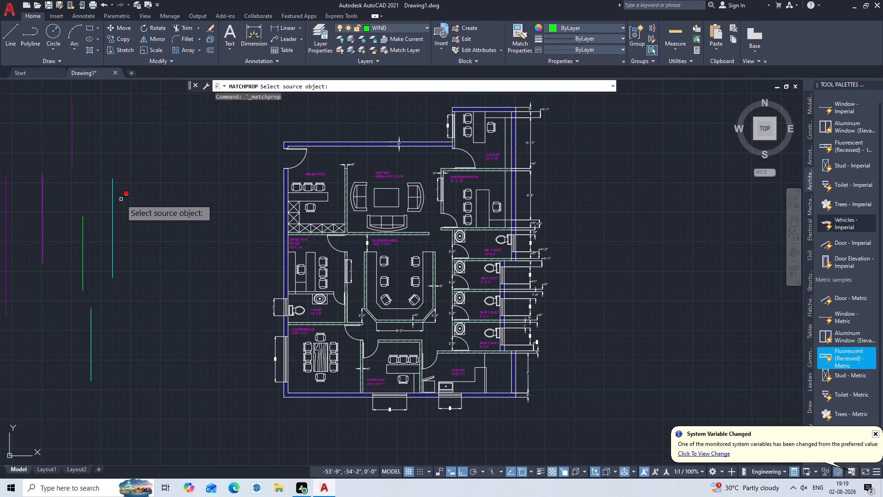
click(113, 212)
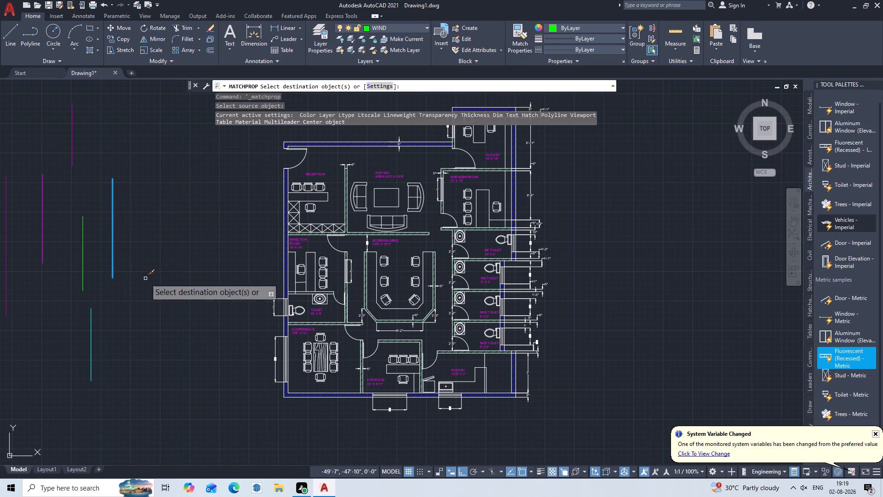
click(321, 184)
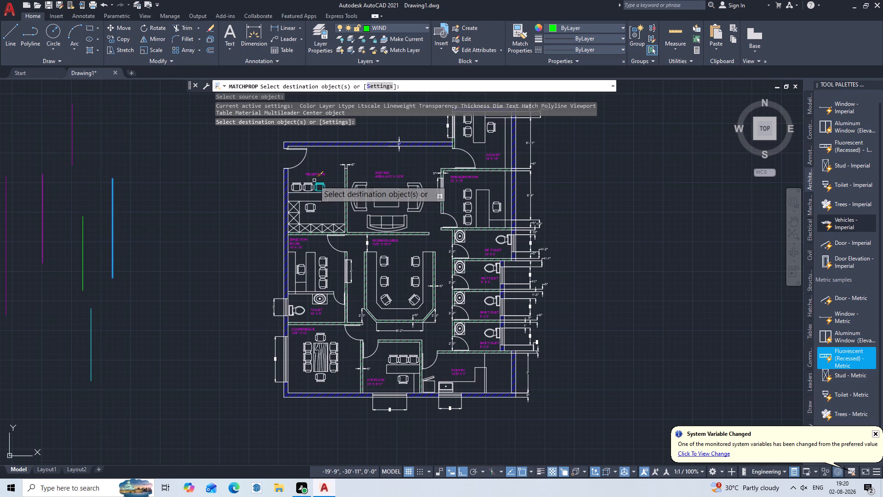
click(309, 181)
click(308, 186)
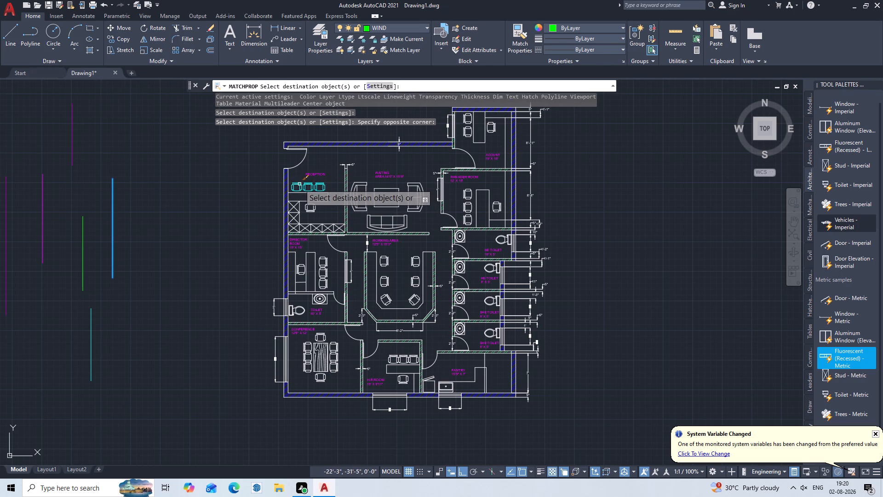
click(299, 185)
click(313, 209)
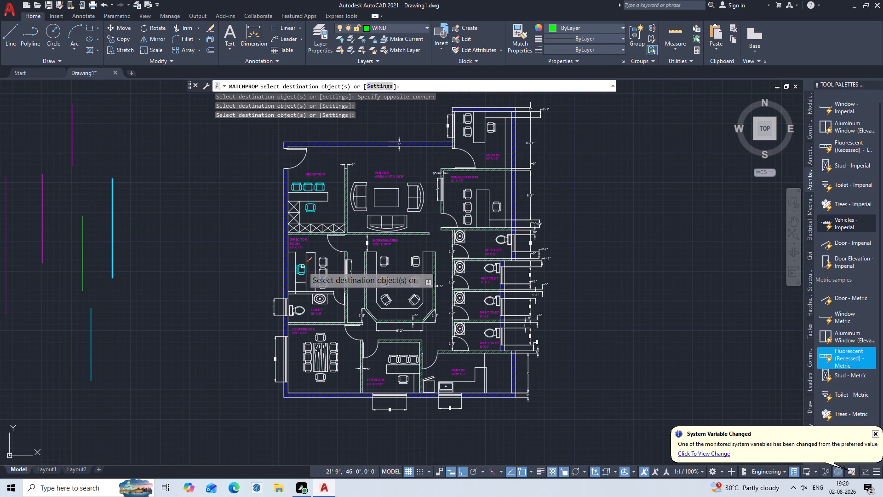
Apply the same matched properties to all chairs in the director room and around the conference table.
click(303, 266)
click(326, 258)
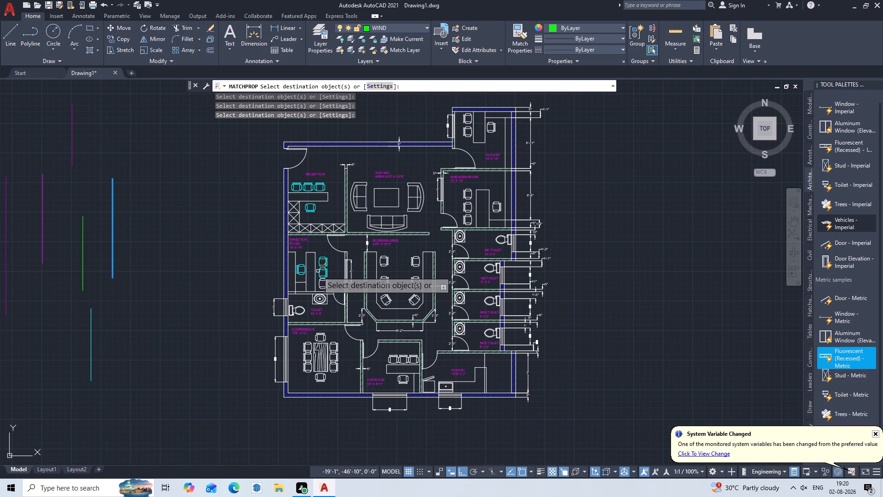
click(325, 269)
click(325, 280)
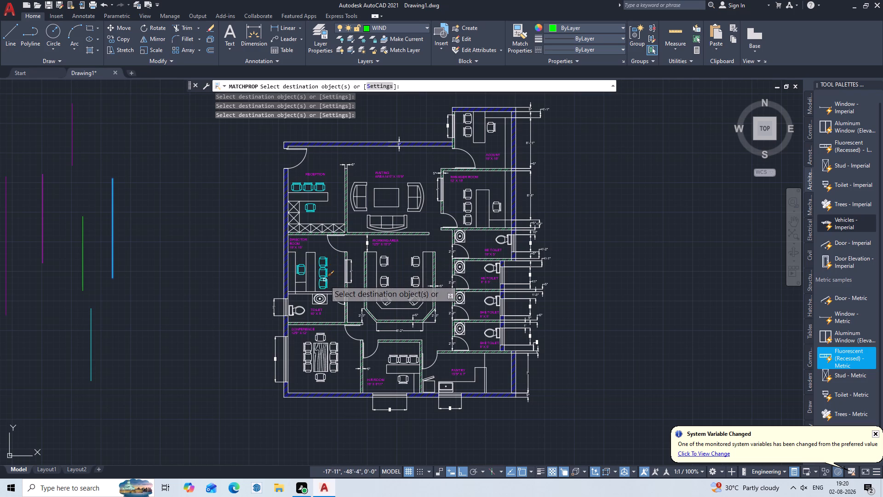
click(323, 339)
click(306, 343)
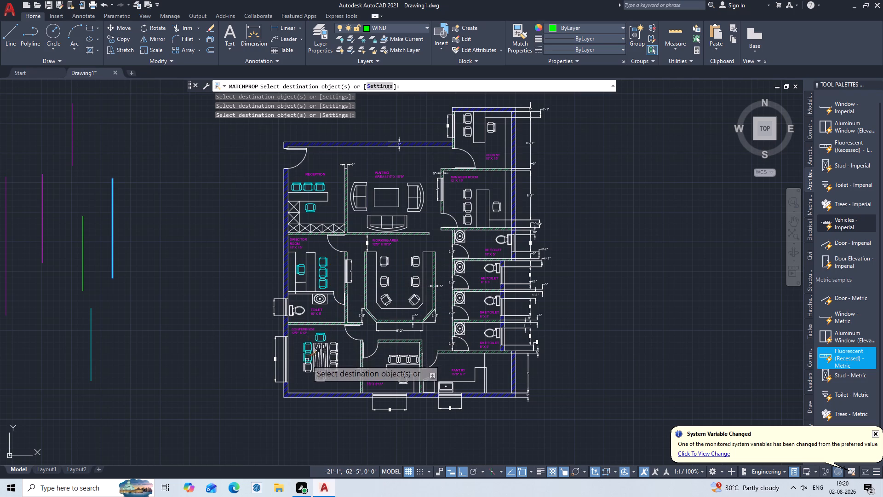
click(307, 360)
click(305, 369)
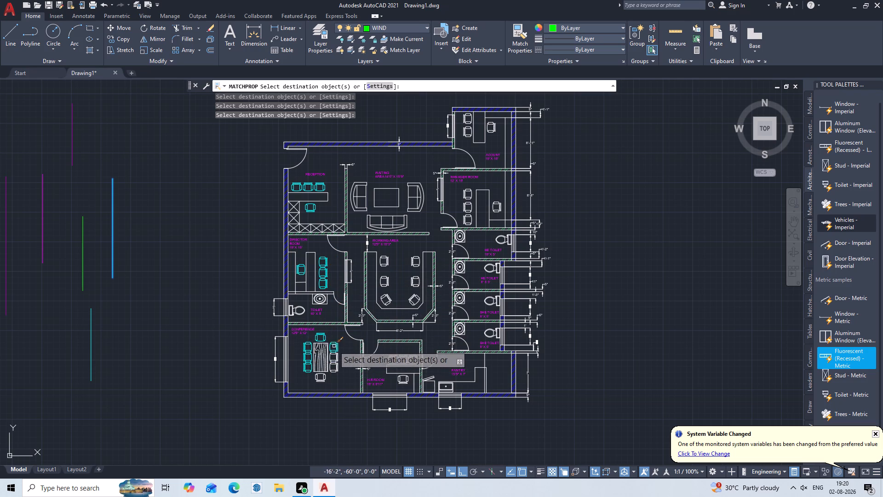
click(334, 346)
click(343, 351)
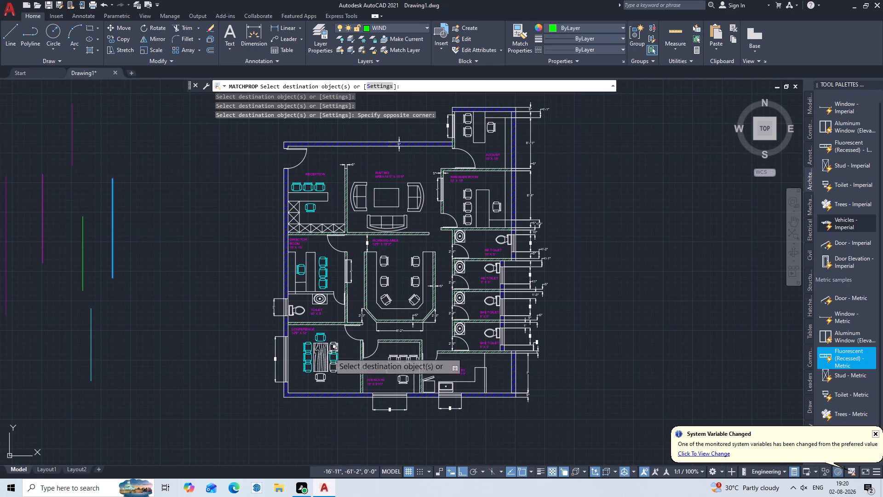
click(345, 338)
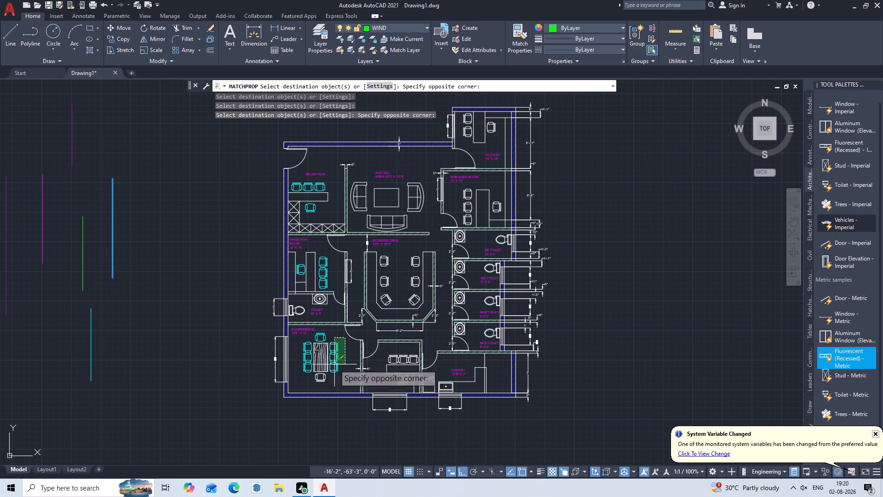
click(334, 368)
click(326, 376)
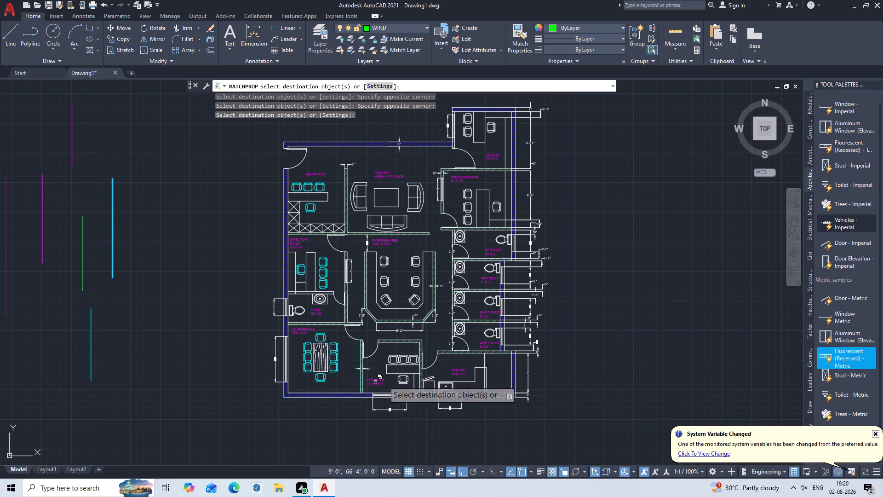
Apply the matched cyan properties to the chairs in the room between conference and pantry and to the six working area chairs.
click(405, 377)
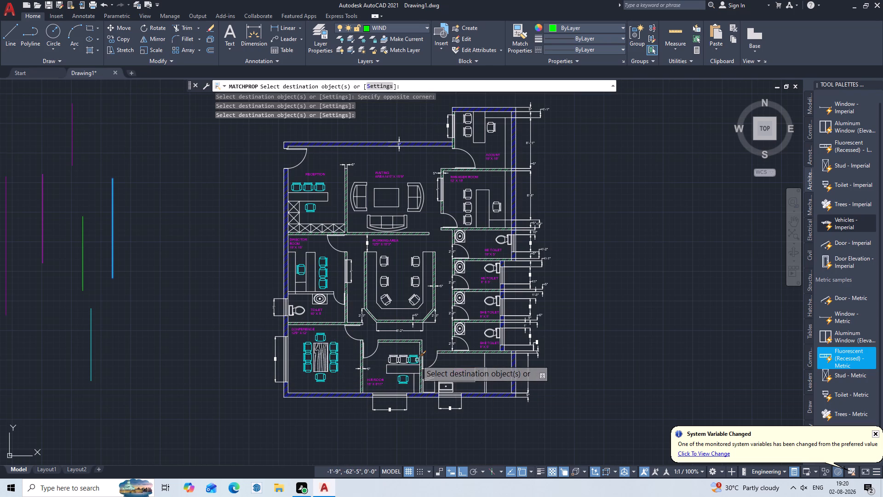
click(417, 360)
click(405, 355)
click(394, 359)
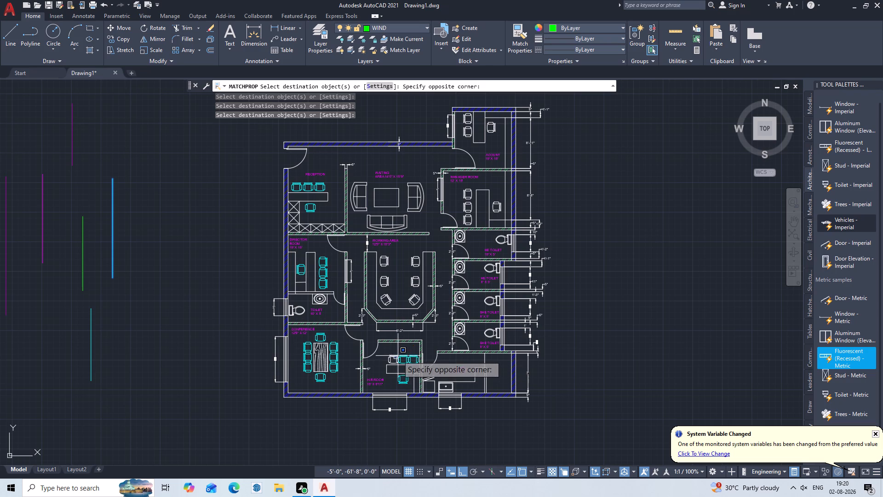
click(398, 356)
click(398, 352)
click(387, 361)
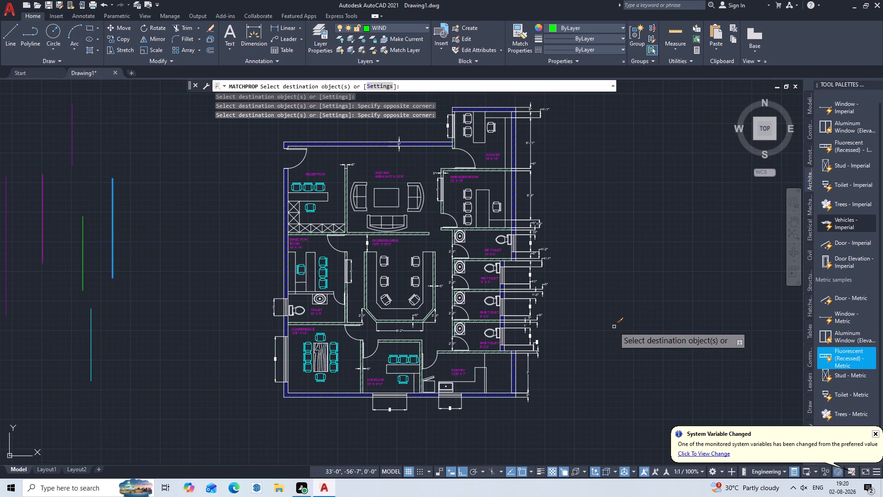
click(394, 254)
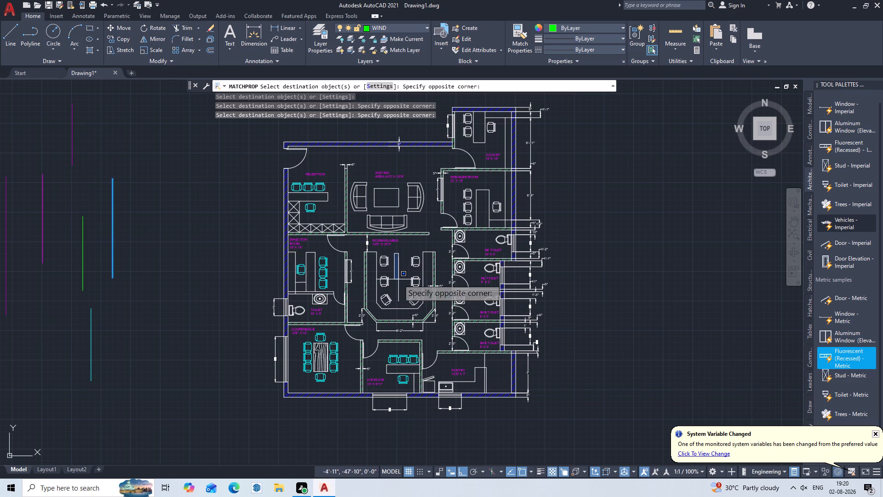
click(387, 299)
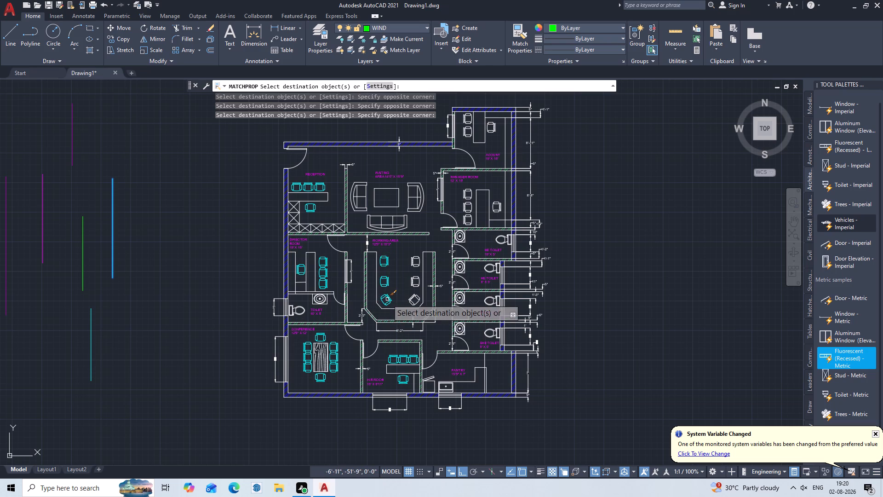
click(416, 251)
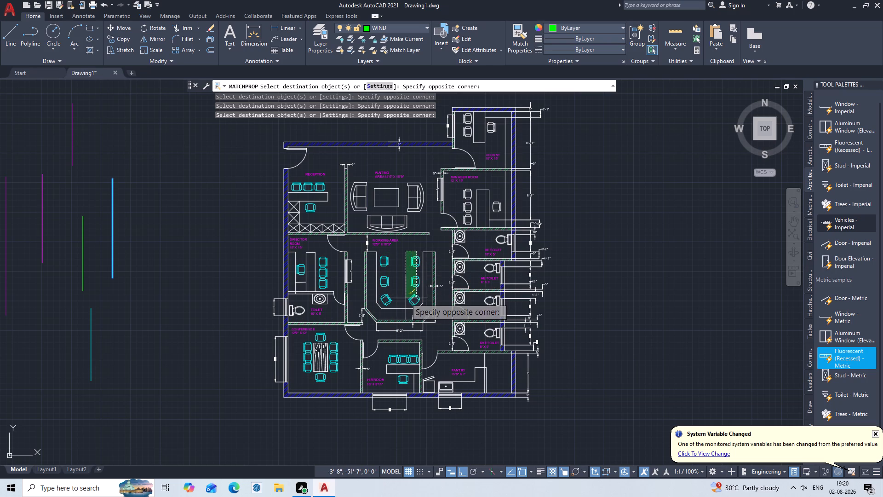
click(404, 299)
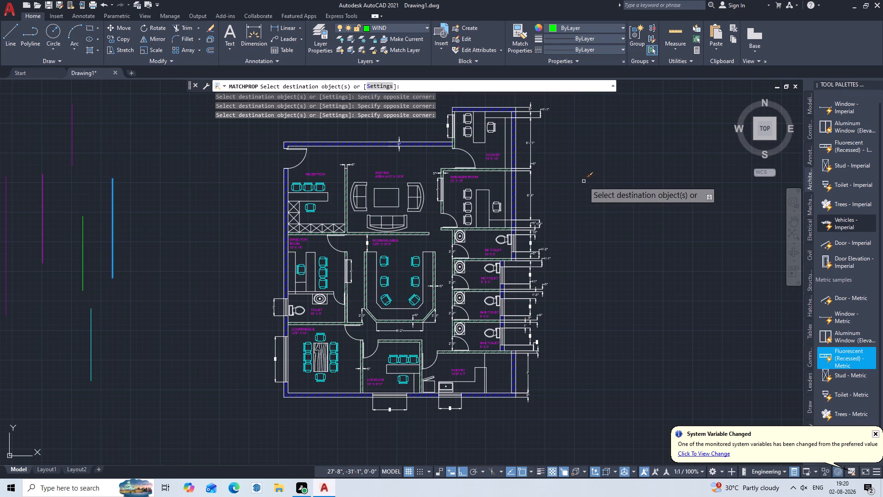
Apply the matched cyan properties to the chairs in the manager room and account room, and end the matching.
middle_drag(584, 181, 569, 236)
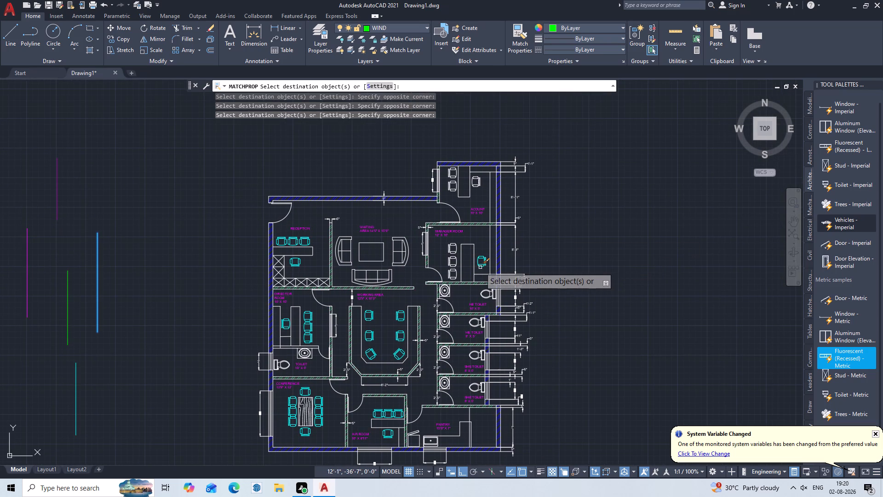
click(480, 266)
click(453, 242)
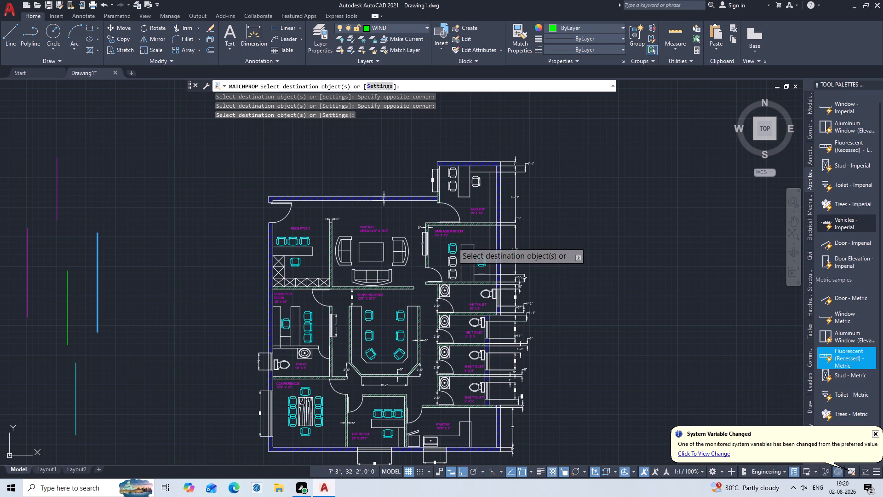
click(455, 260)
click(452, 277)
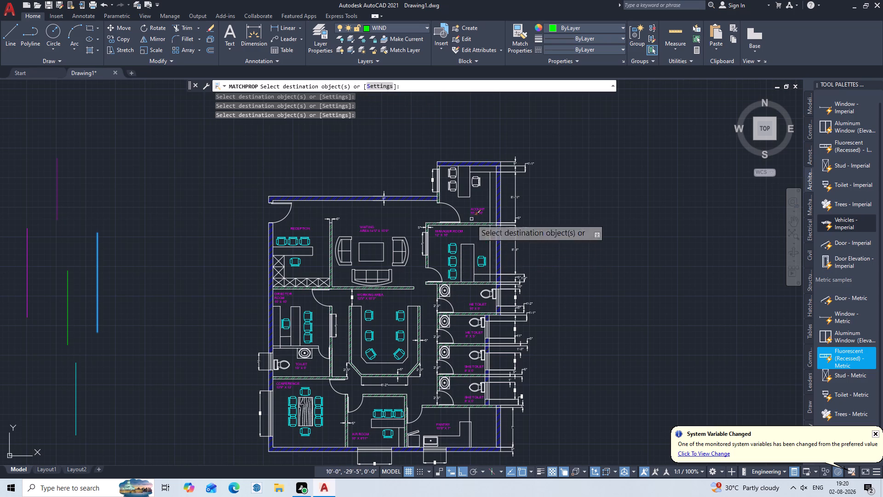
click(478, 178)
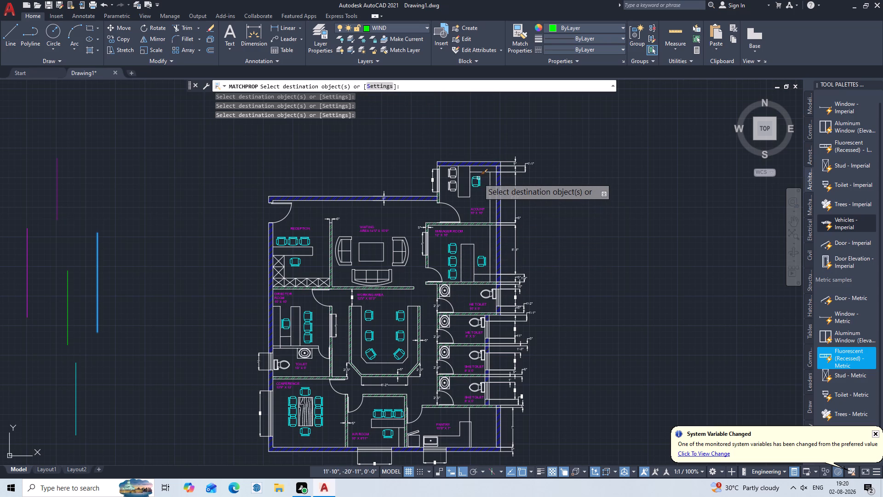
click(449, 170)
click(449, 186)
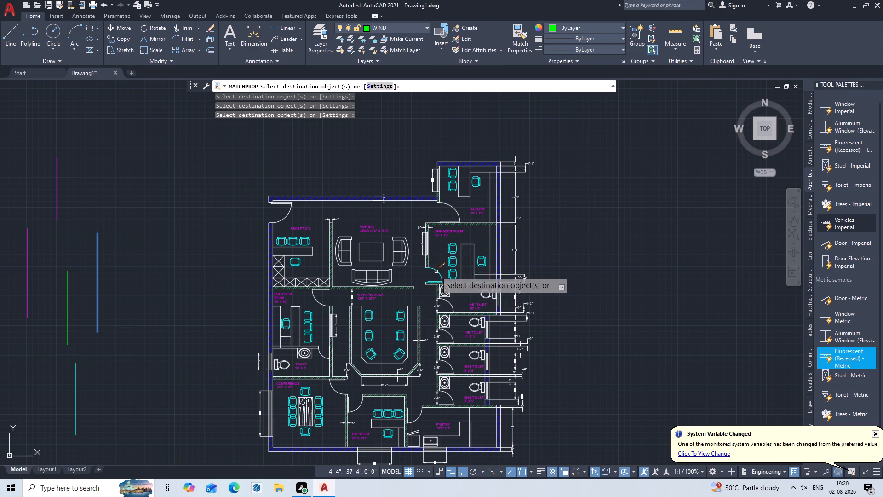
key(Escape)
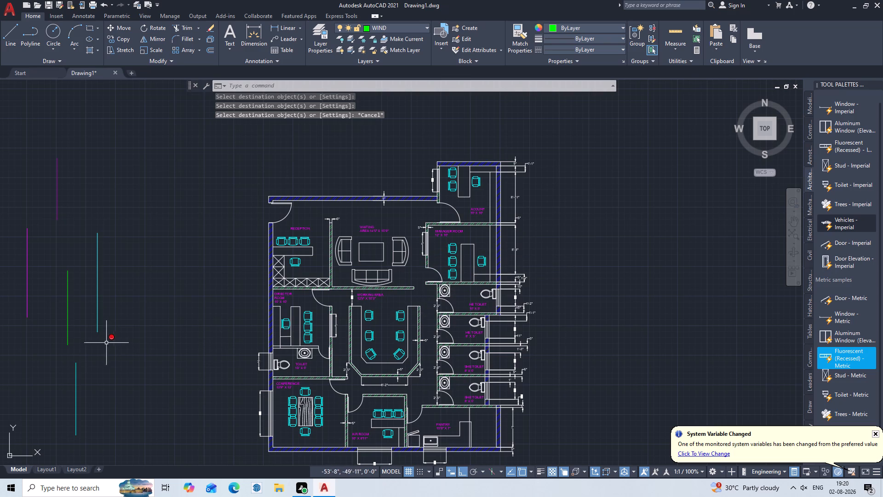
Match the properties of the green WIND sample line onto the three sofas around the center table.
click(521, 40)
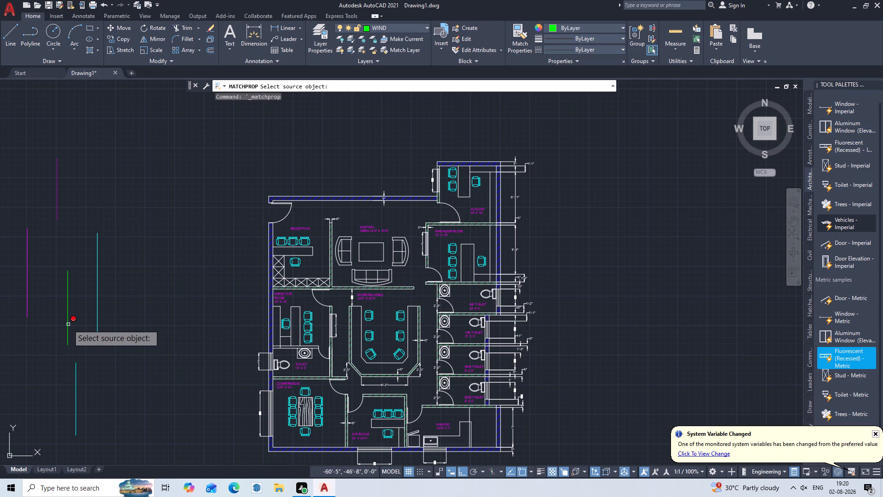
click(68, 324)
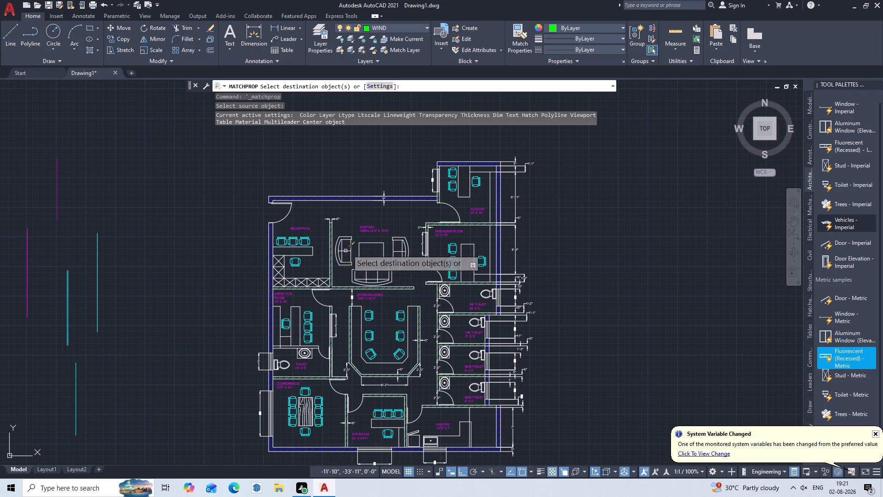
click(344, 246)
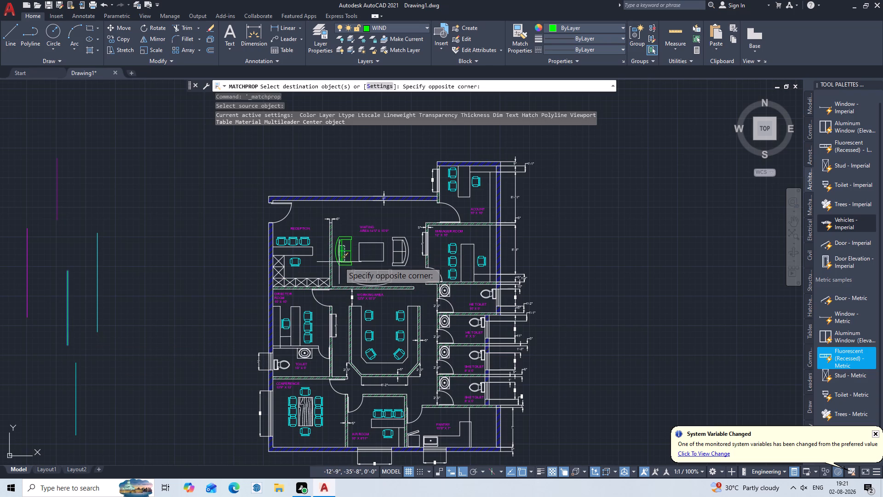
click(339, 262)
click(402, 244)
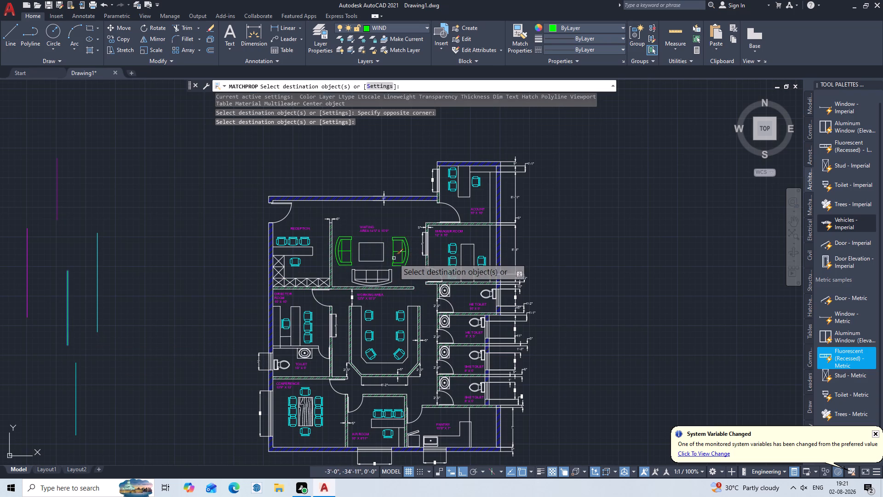
click(381, 272)
click(373, 280)
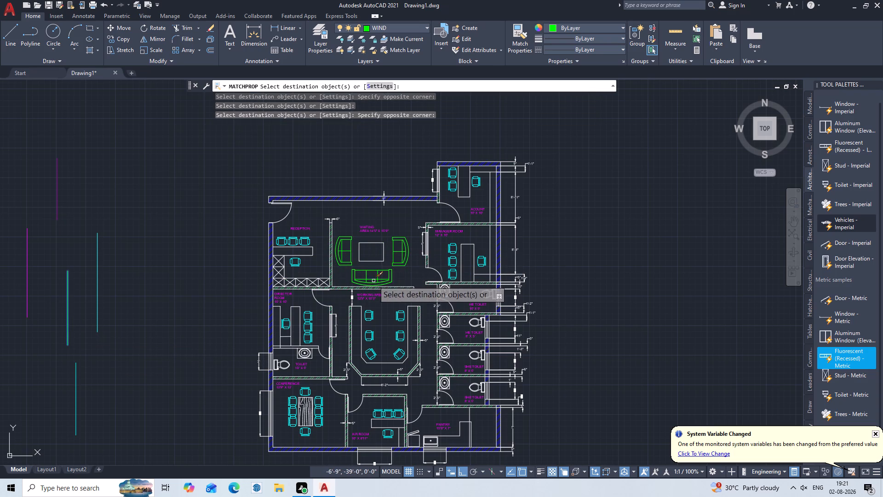
scroll(552, 300, down, 1)
middle_drag(553, 299, 507, 227)
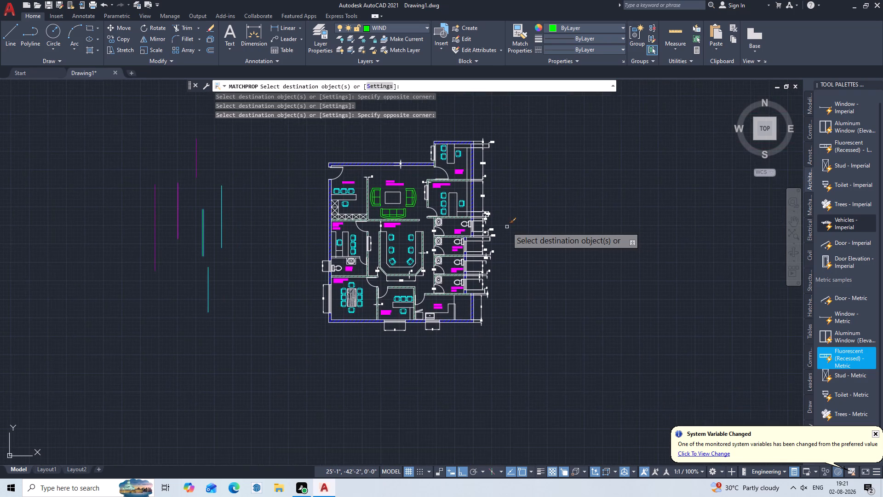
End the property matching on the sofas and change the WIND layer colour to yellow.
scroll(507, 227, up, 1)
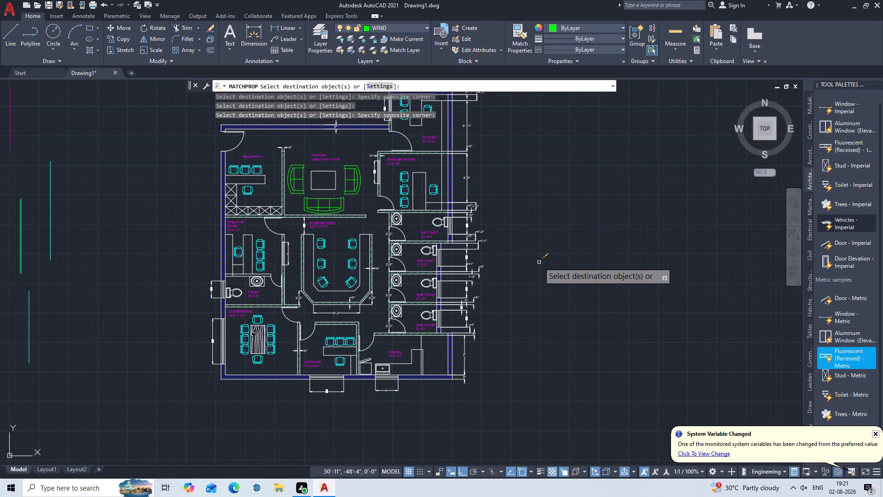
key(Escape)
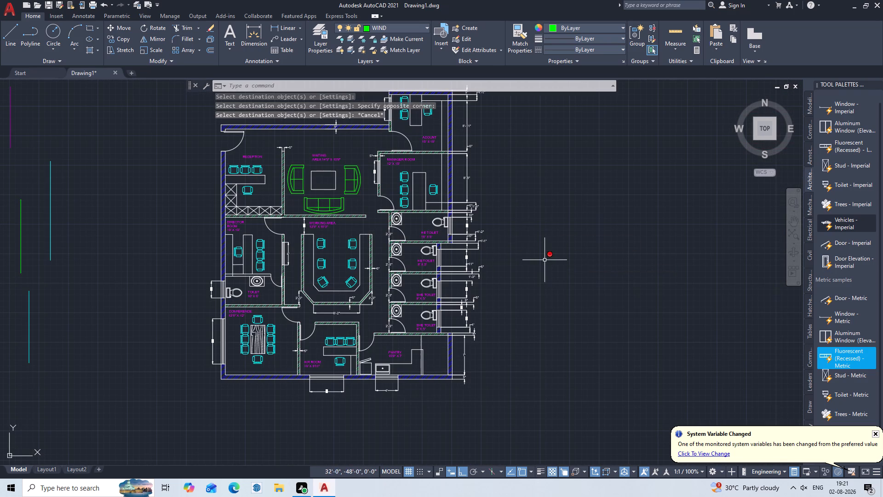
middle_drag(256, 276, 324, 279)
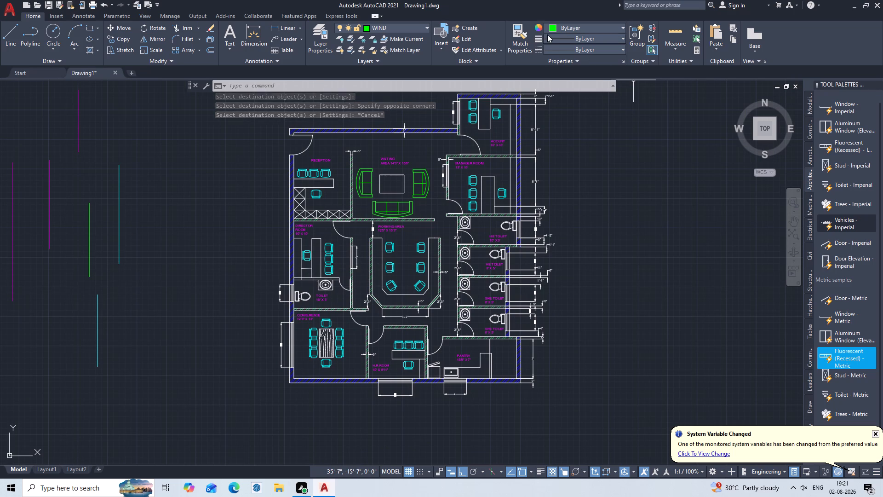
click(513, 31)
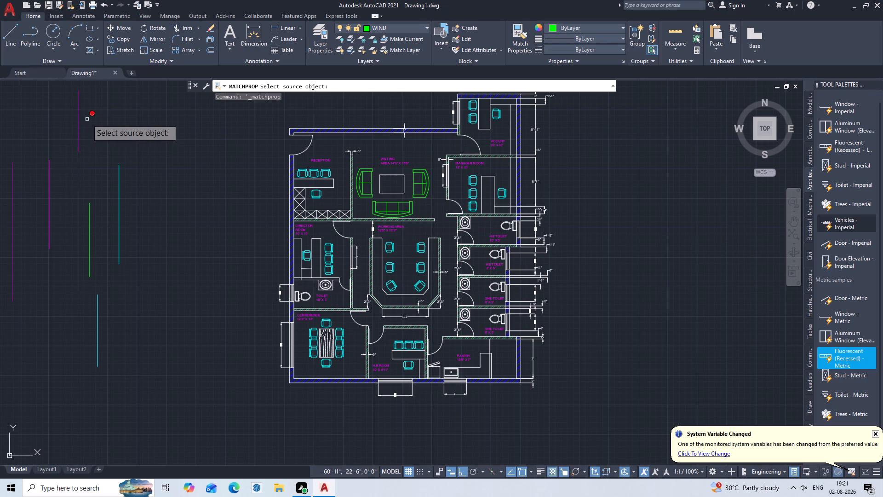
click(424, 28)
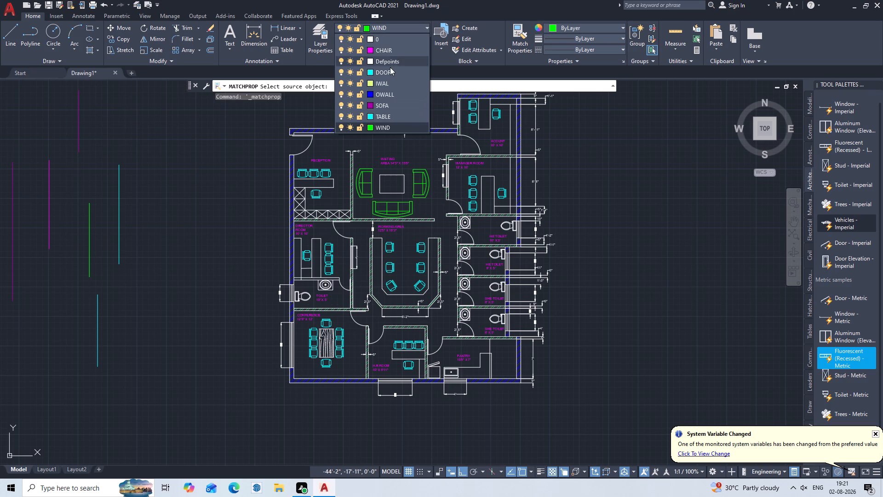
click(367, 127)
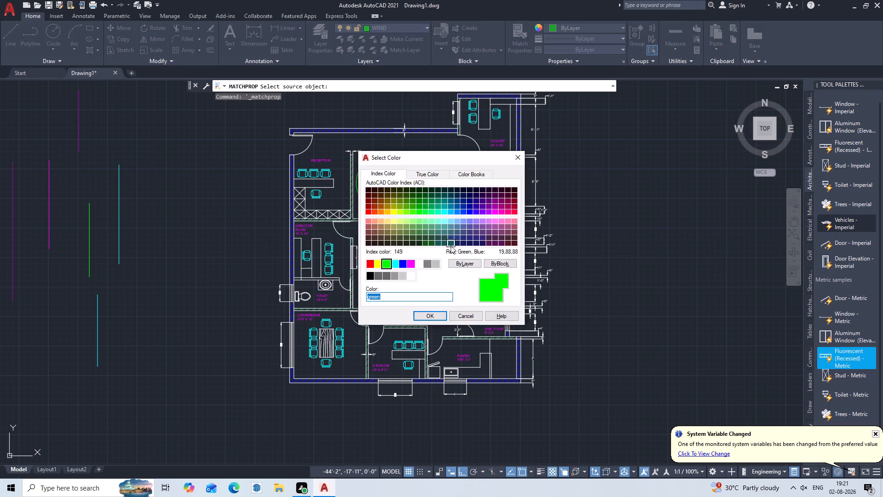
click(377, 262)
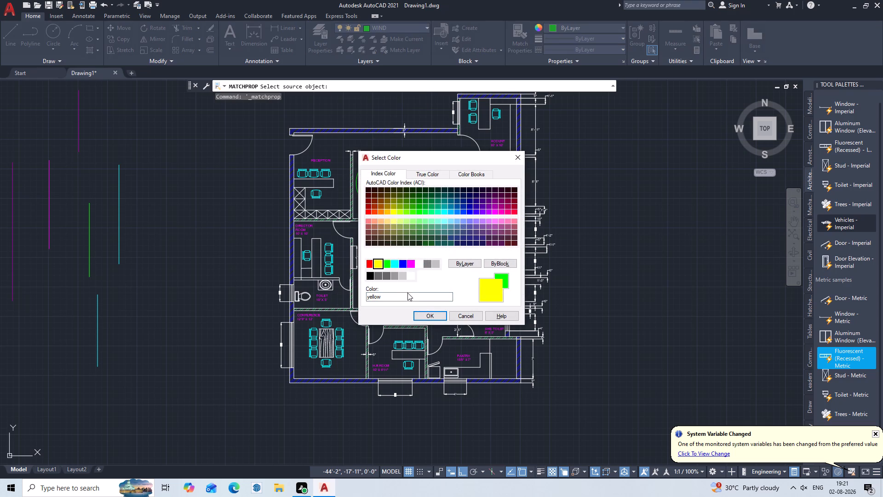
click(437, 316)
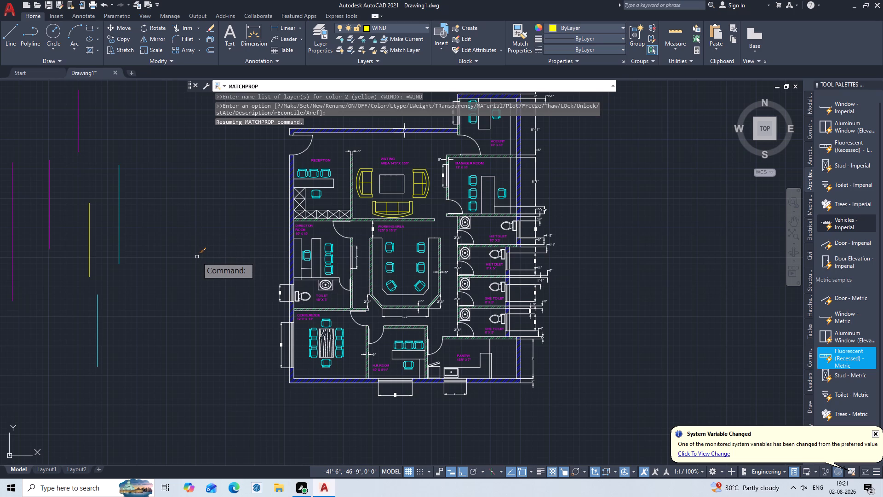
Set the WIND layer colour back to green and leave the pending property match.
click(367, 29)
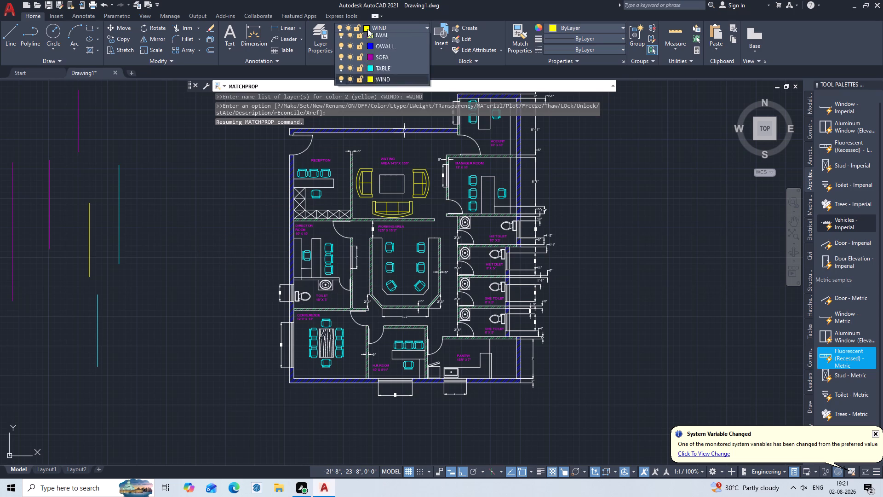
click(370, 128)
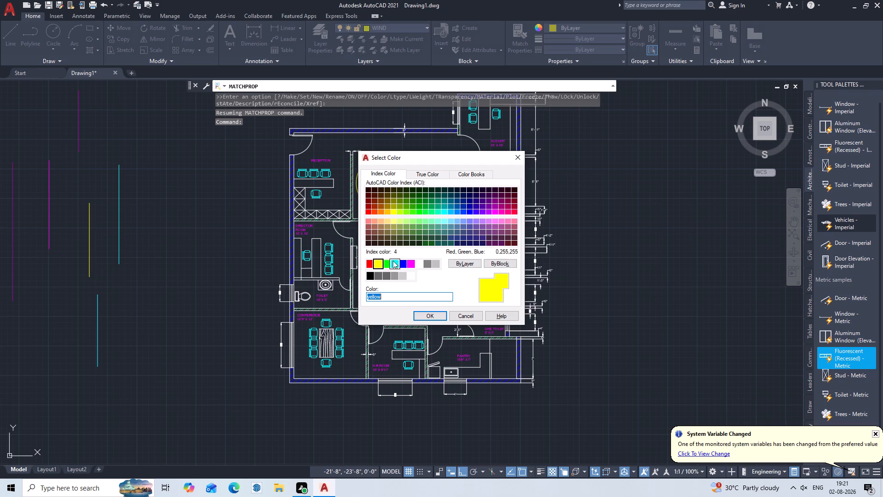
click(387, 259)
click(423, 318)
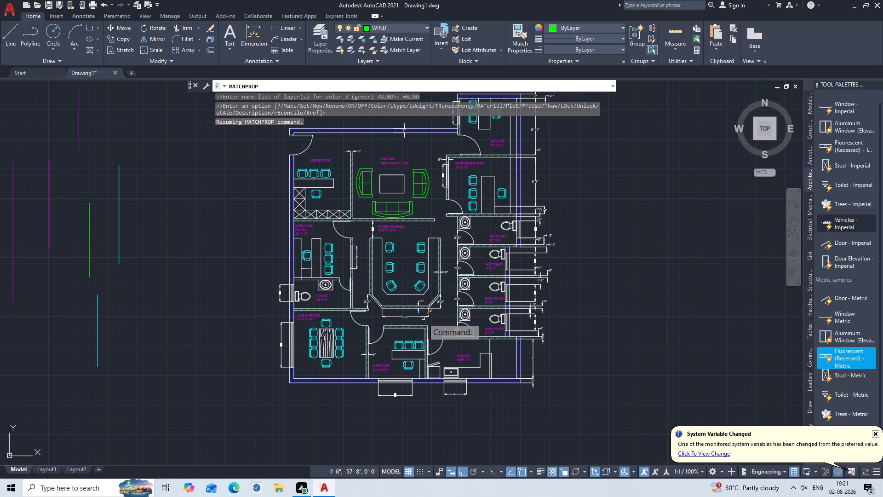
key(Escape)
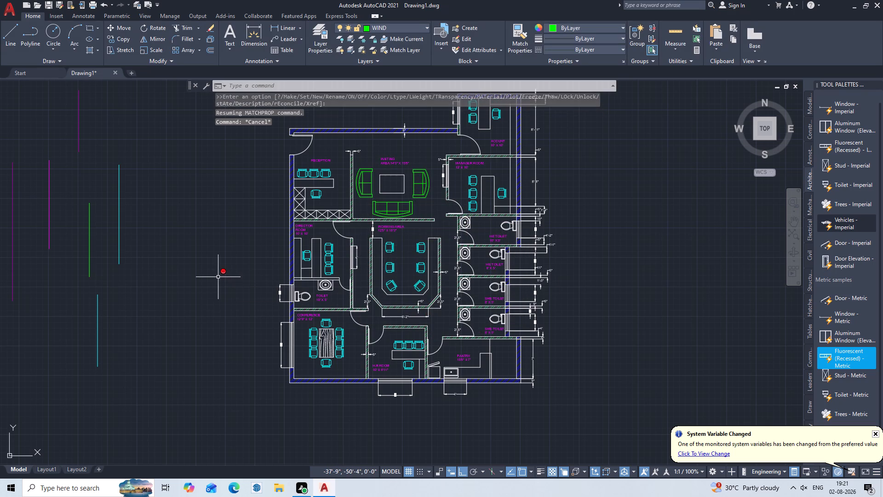
Draw a vertical sample line on the WIND layer between the existing sample lines and the floor plan.
key(l)
key(Return)
click(184, 218)
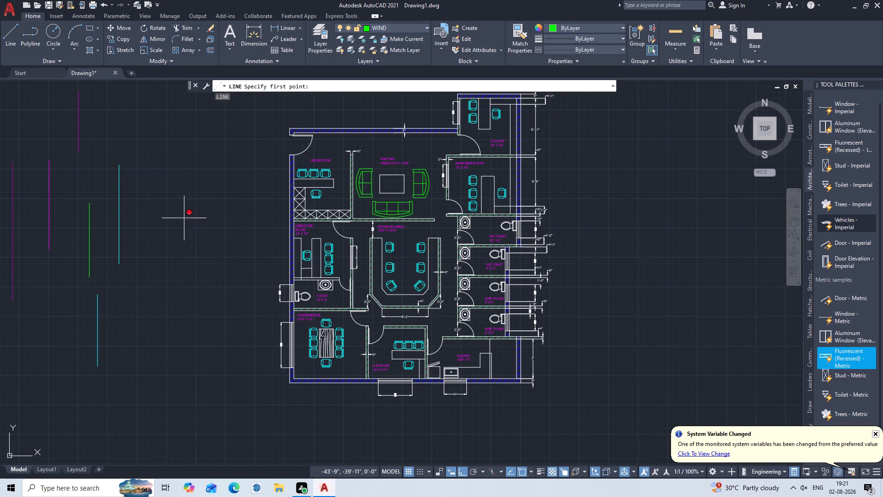
click(161, 292)
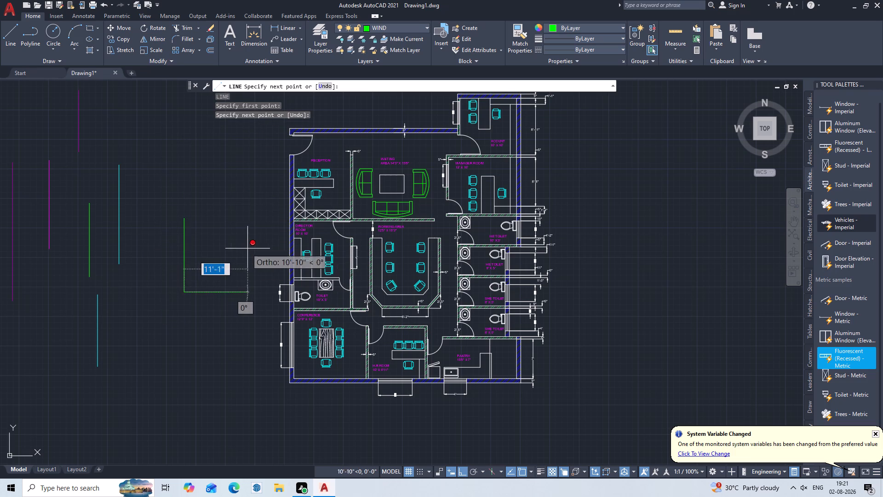
key(Escape)
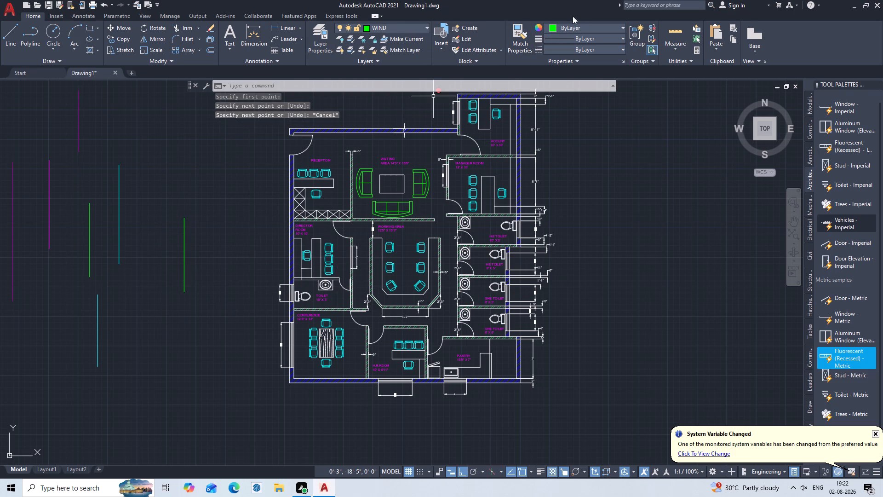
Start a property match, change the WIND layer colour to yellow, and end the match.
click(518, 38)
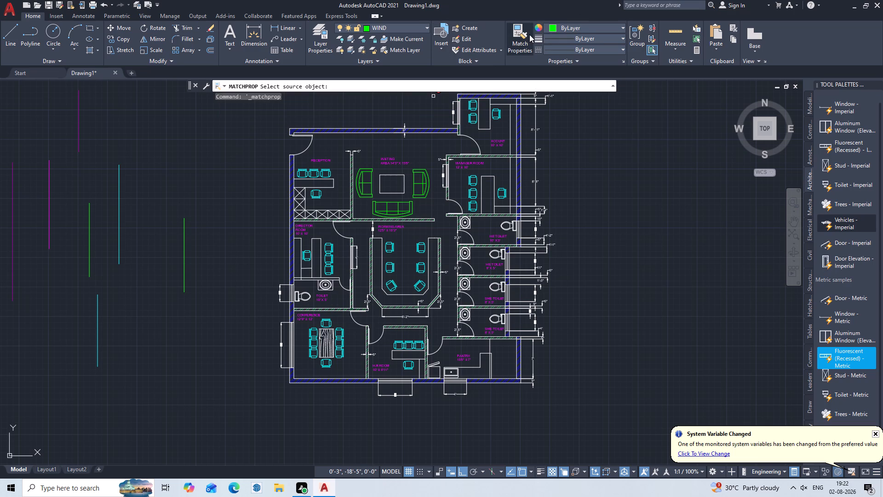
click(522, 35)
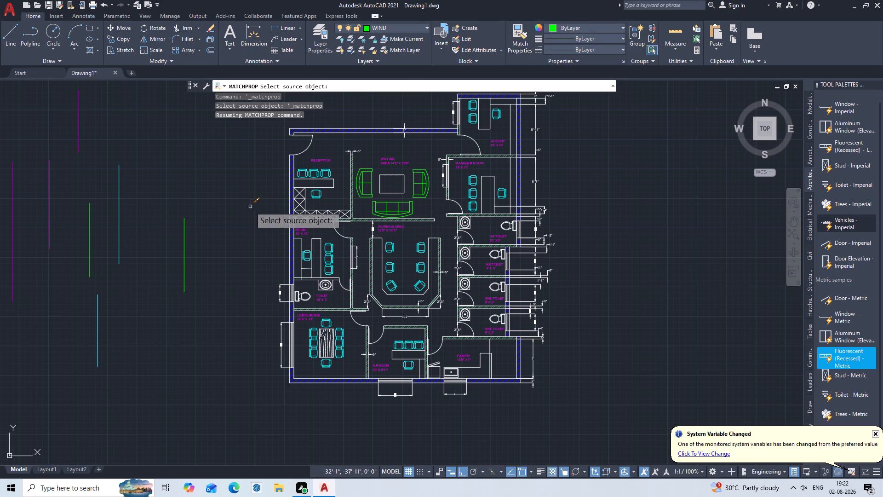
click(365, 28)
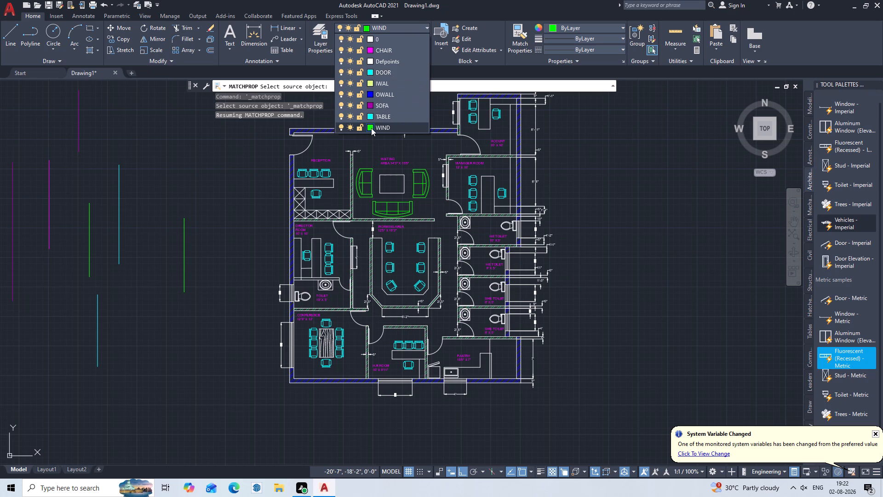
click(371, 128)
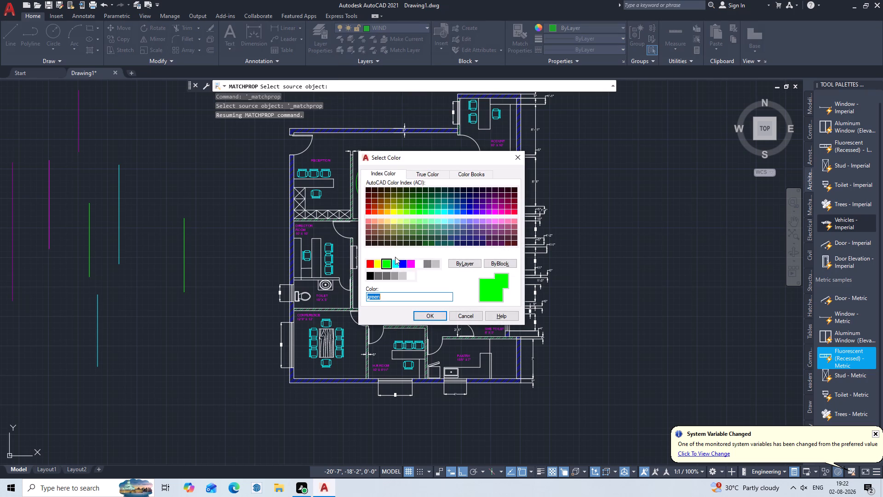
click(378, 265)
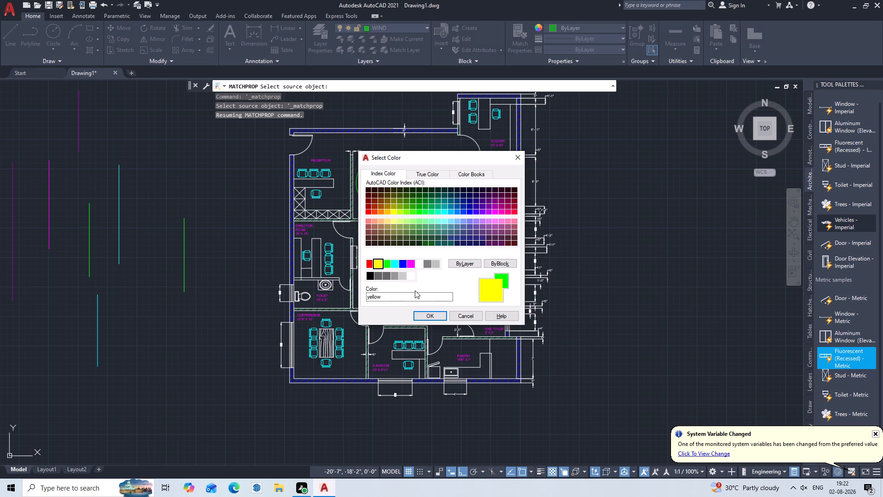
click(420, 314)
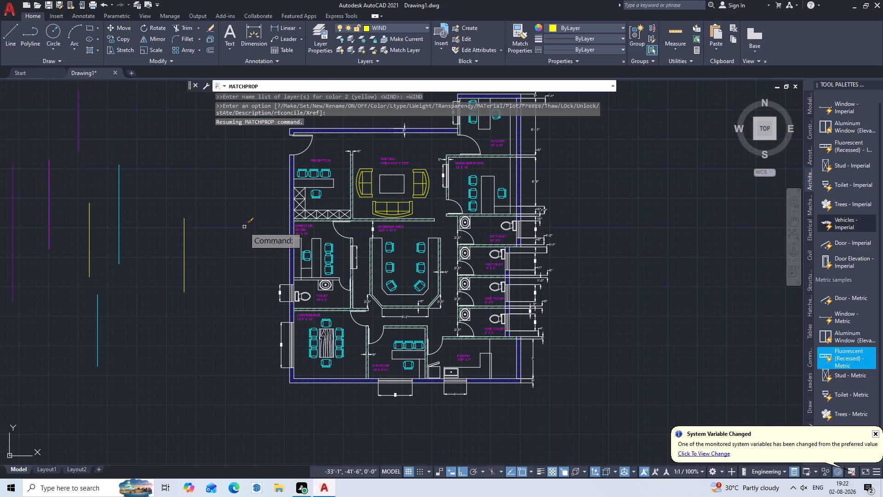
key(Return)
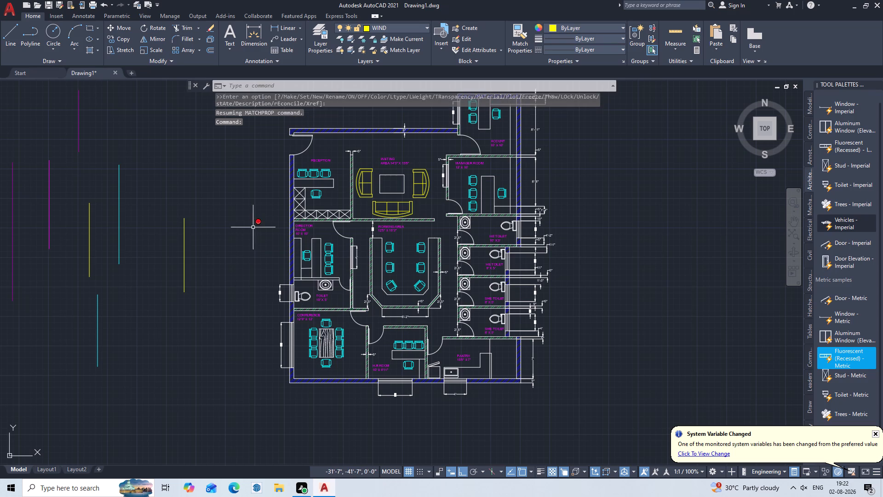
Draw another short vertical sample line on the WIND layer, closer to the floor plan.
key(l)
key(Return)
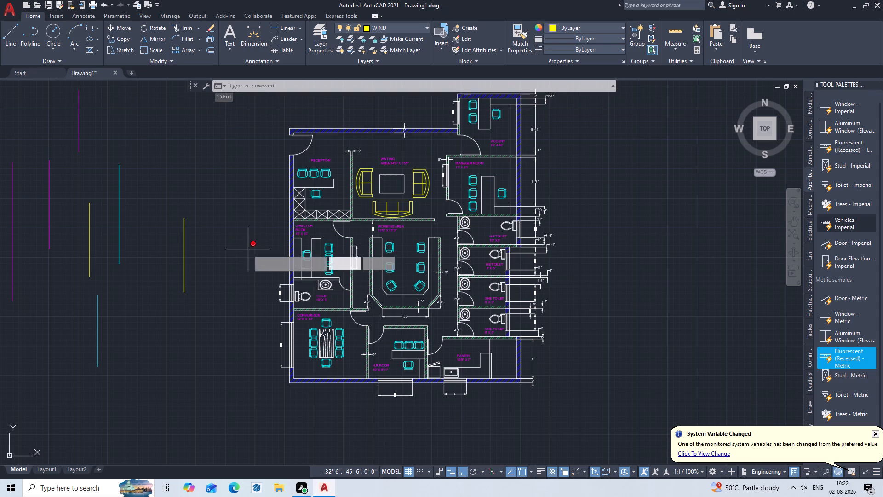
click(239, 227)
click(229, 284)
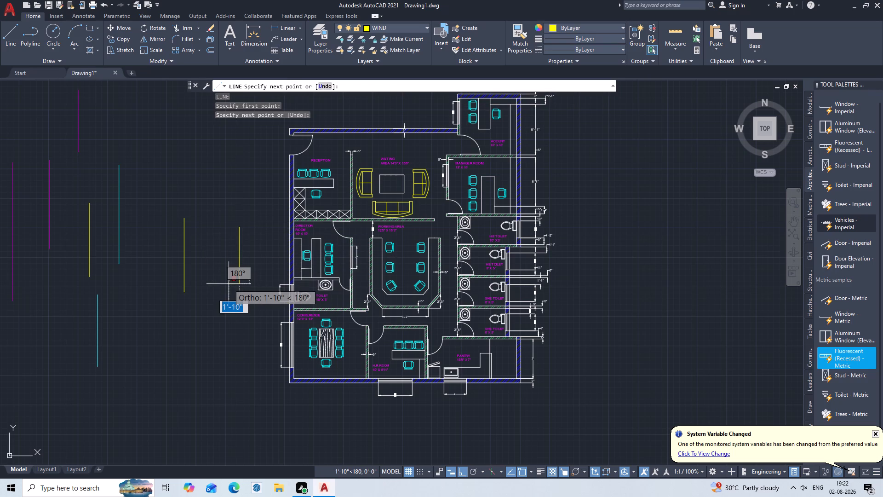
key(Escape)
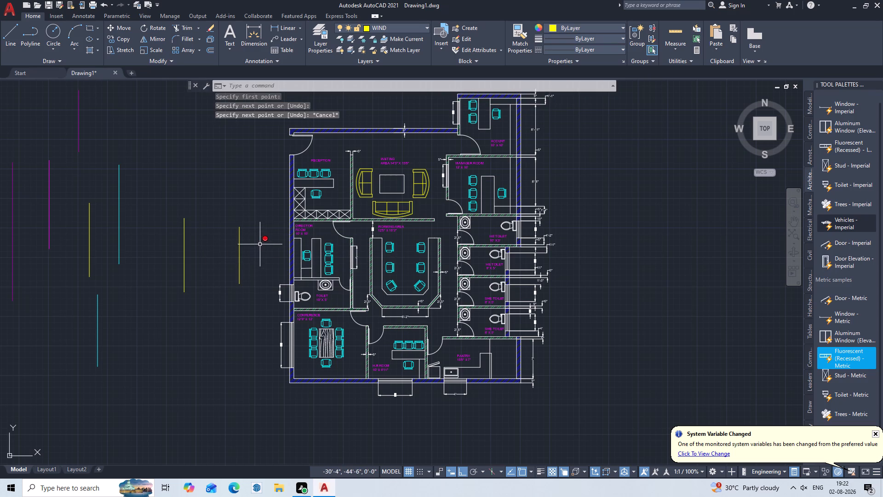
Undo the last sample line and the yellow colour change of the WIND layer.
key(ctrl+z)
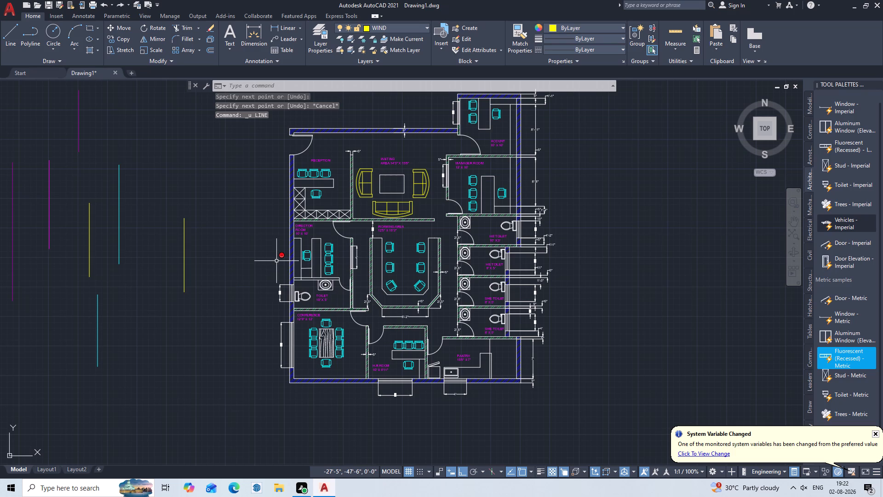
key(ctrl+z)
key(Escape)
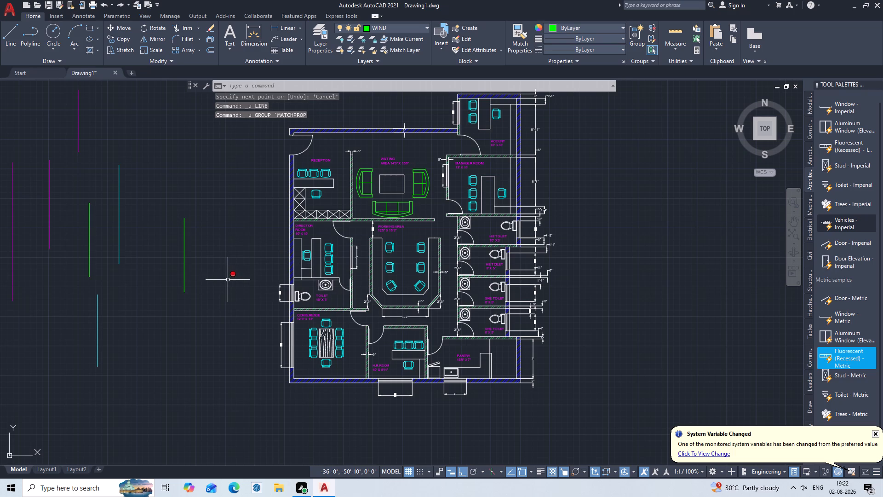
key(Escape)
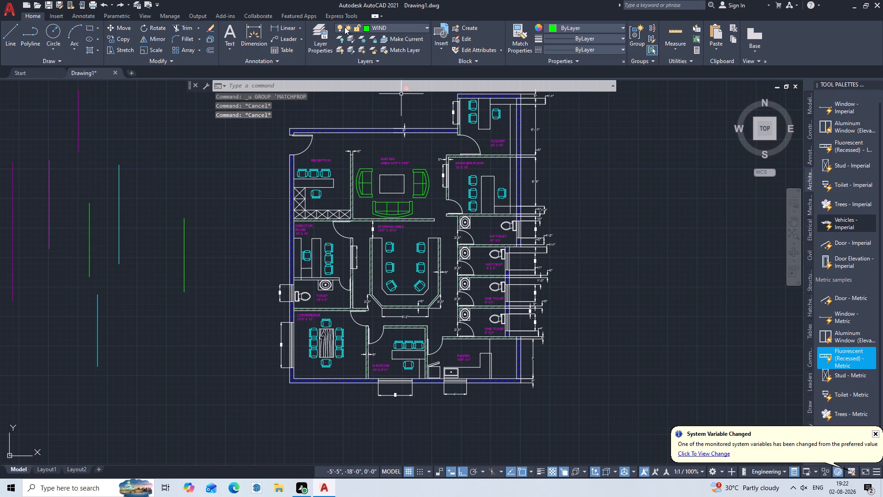
Set the Defpoints layer colour to index colour 50 in the layer properties.
click(326, 22)
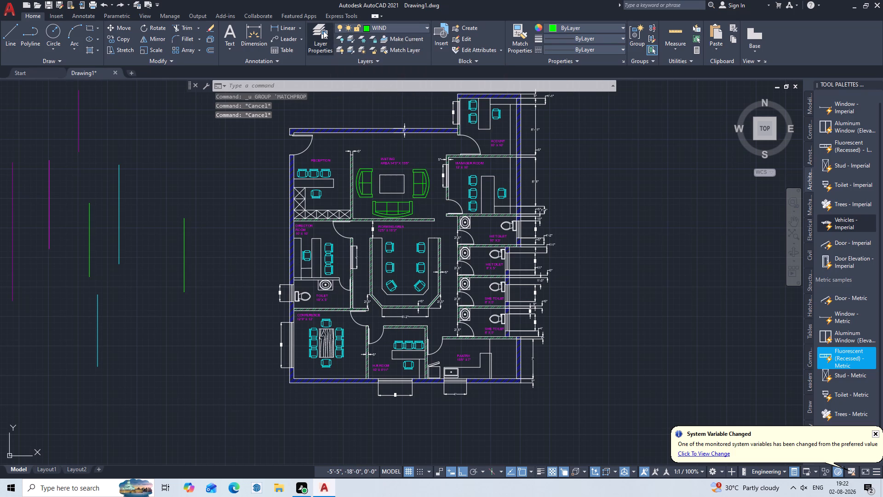
click(323, 31)
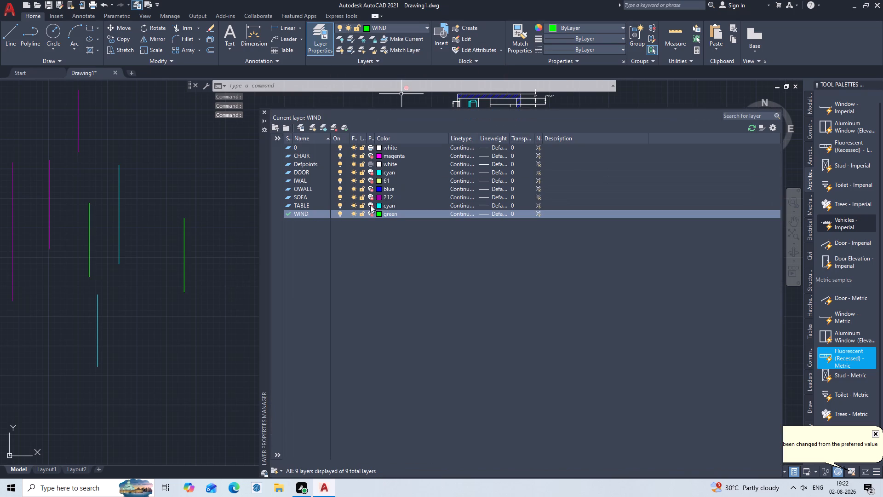
click(287, 162)
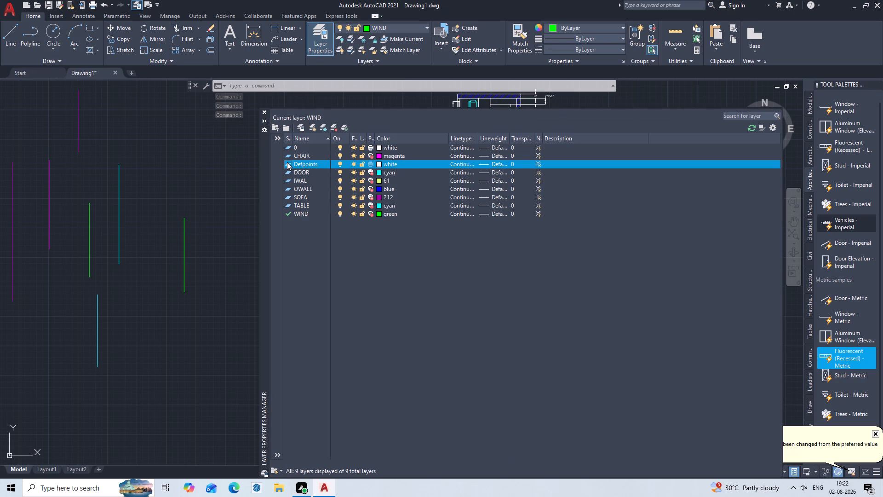
click(379, 164)
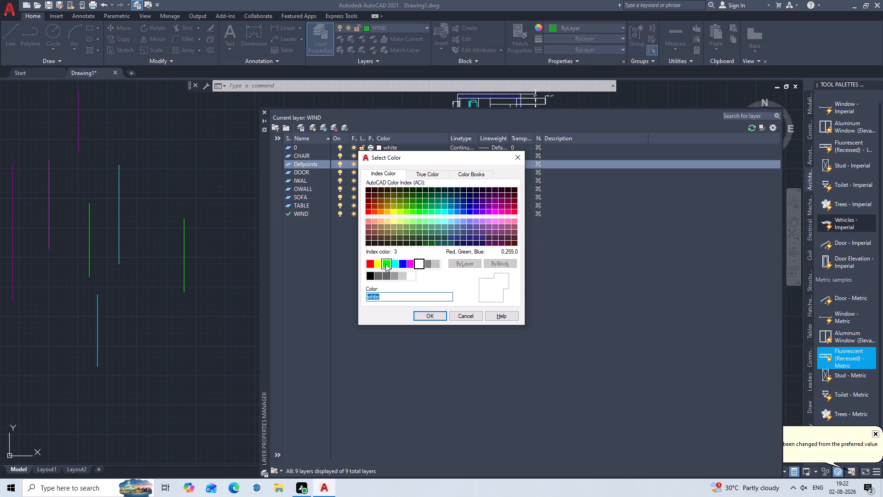
click(393, 211)
click(435, 318)
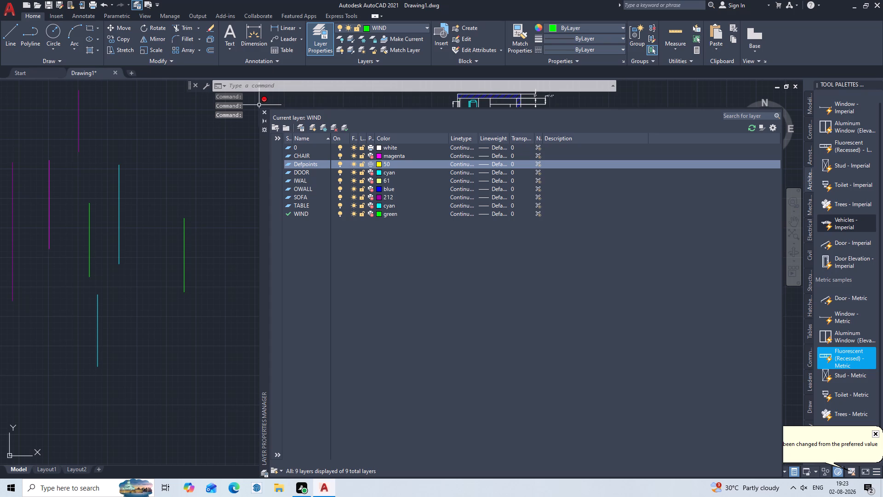
Select the Defpoints layer in the layer list.
click(287, 166)
click(291, 166)
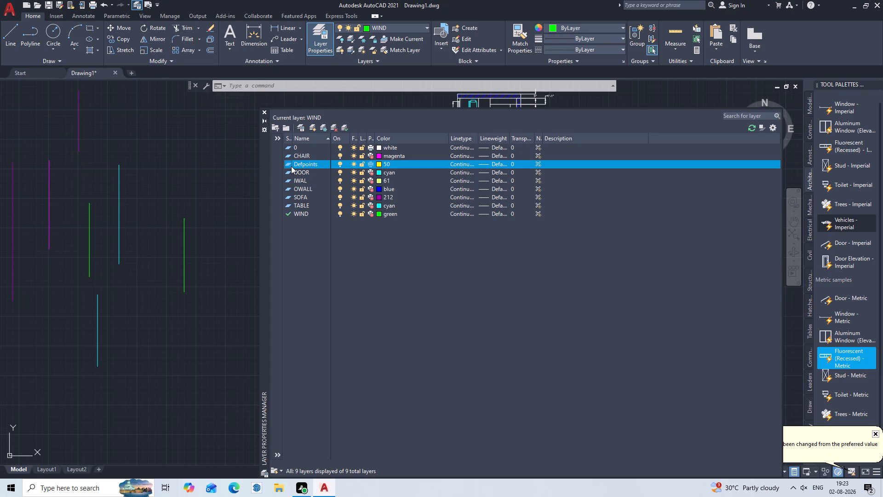